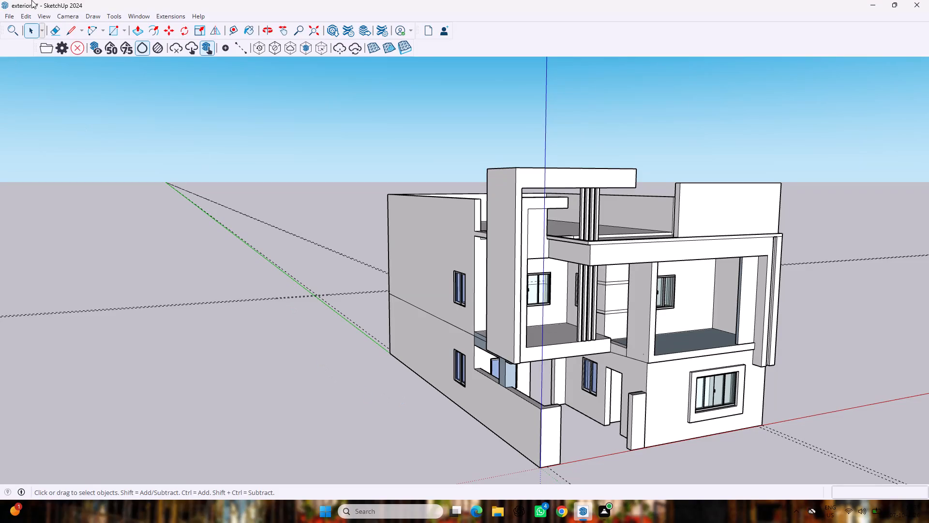
Open 3D Warehouse and search the model library for door.
left_click(143, 21)
left_click(145, 94)
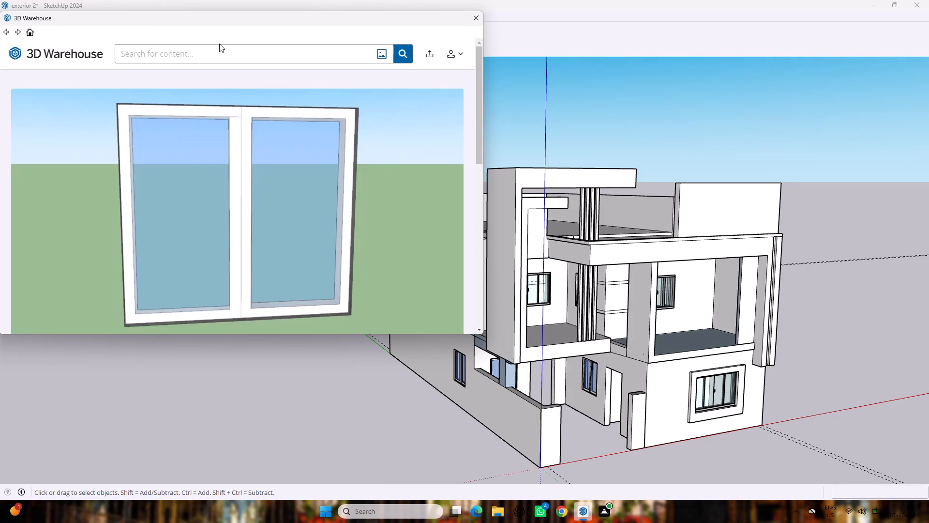
left_click(219, 44)
left_click(219, 56)
type("door")
key("Return")
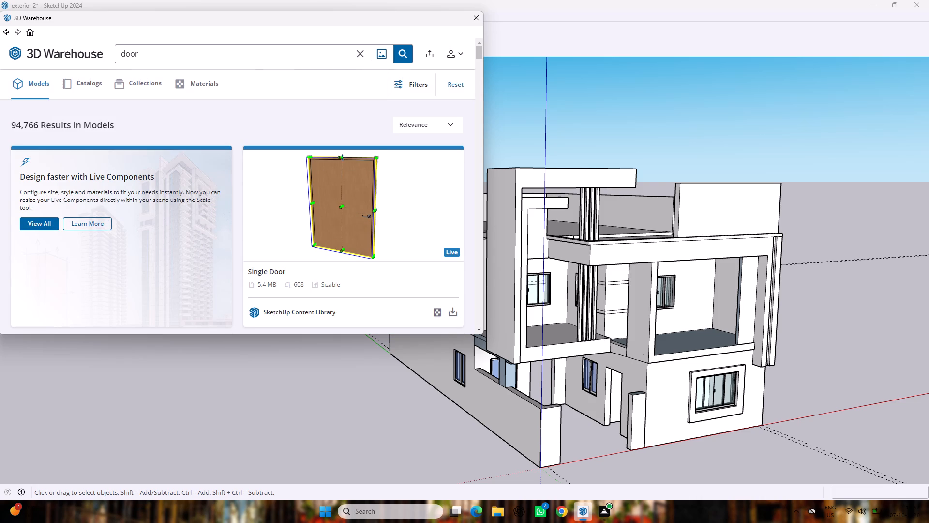
Download the "door 6 minimalis" model from the results and place it on the open ground beside the house.
scroll(249, 172, "down", 3)
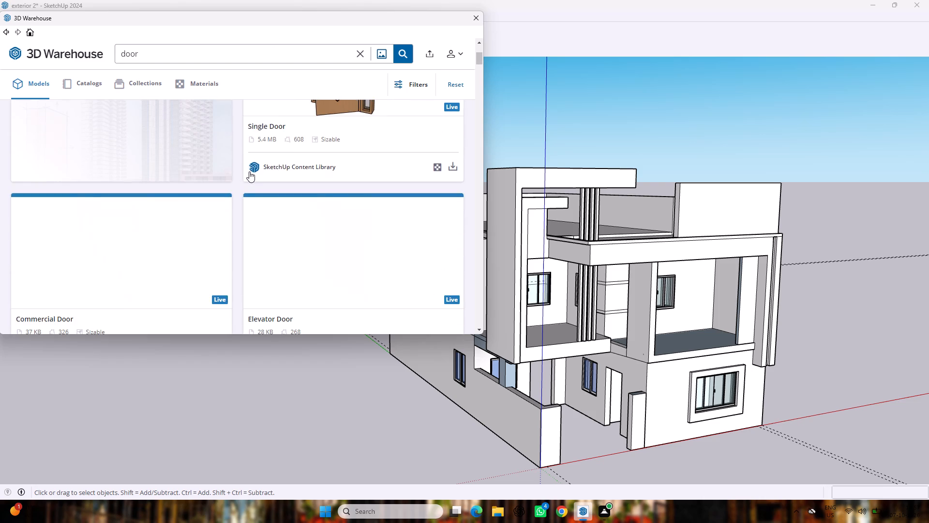
scroll(249, 171, "down", 5)
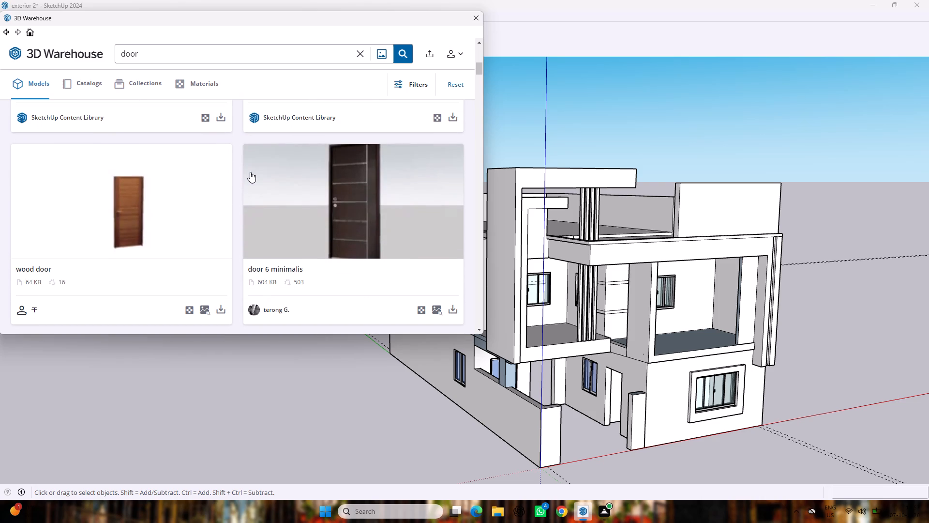
left_click(328, 205)
scroll(313, 283, "down", 4)
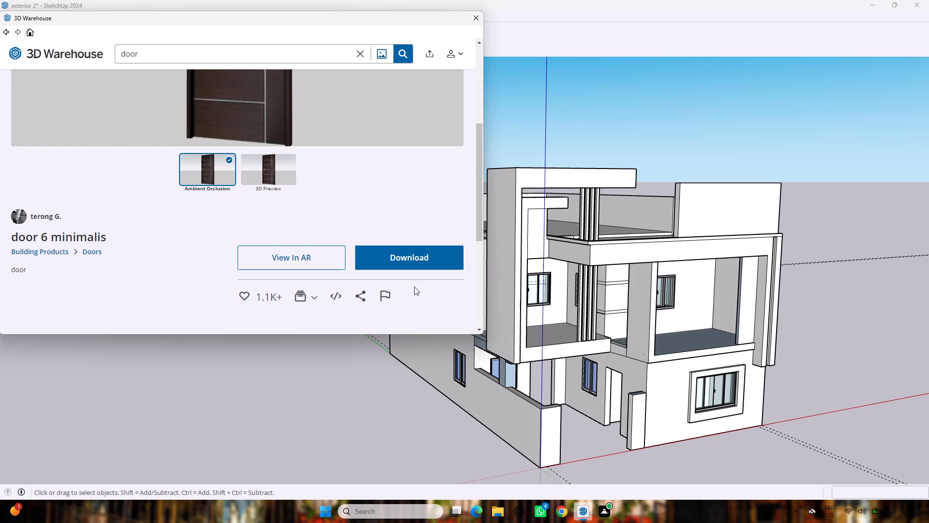
left_click(427, 267)
left_click(211, 187)
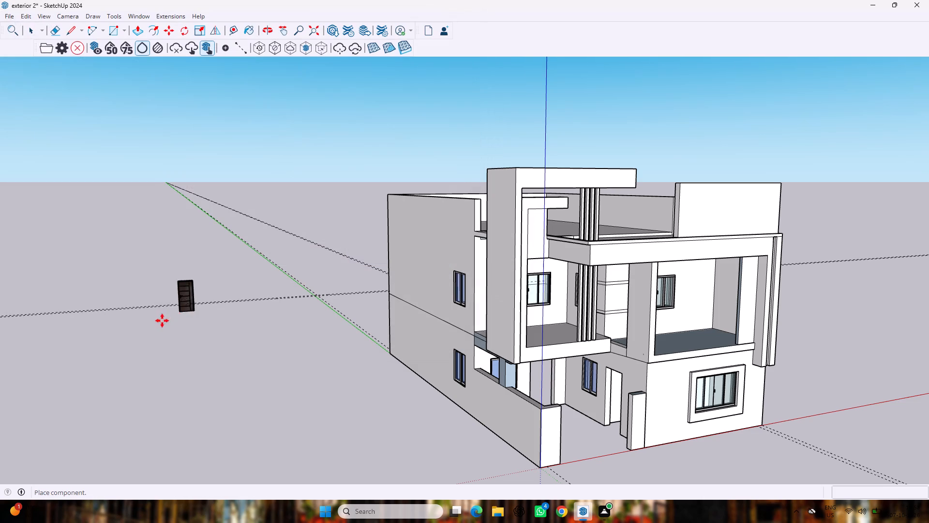
left_click(245, 393)
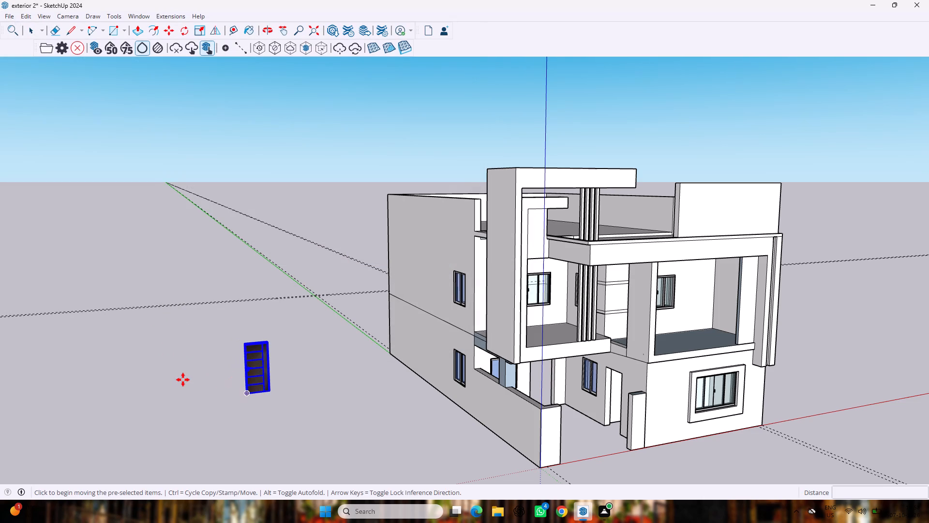
Rotate the placed door 90 degrees on the ground plane about its bottom corner.
scroll(185, 367, "up", 7)
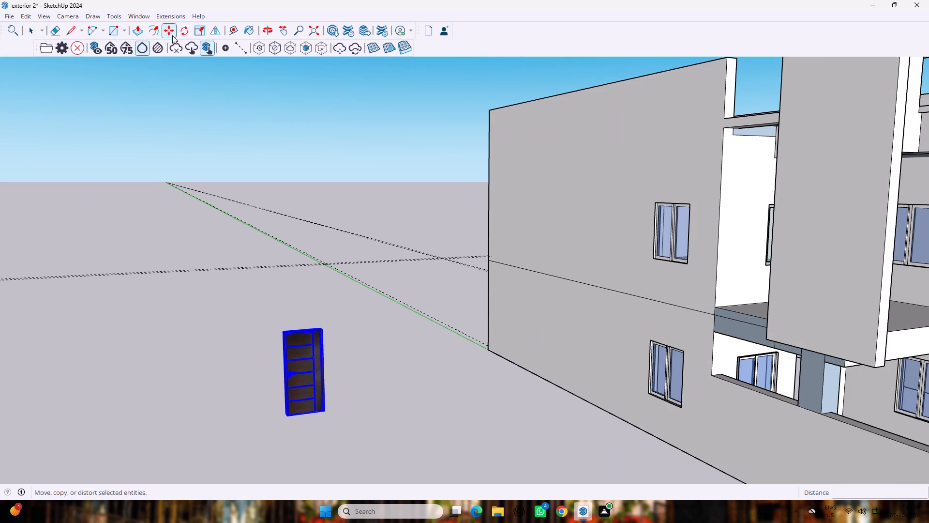
left_click(188, 34)
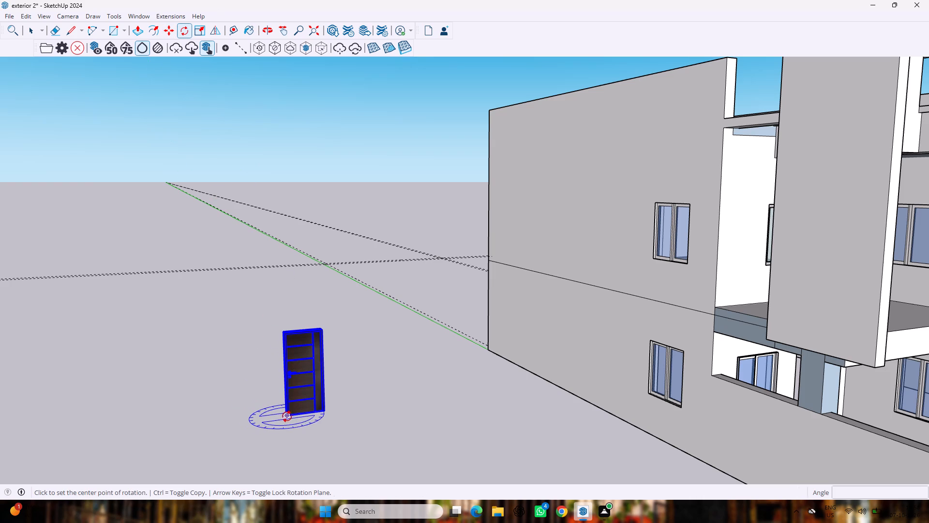
left_click(289, 416)
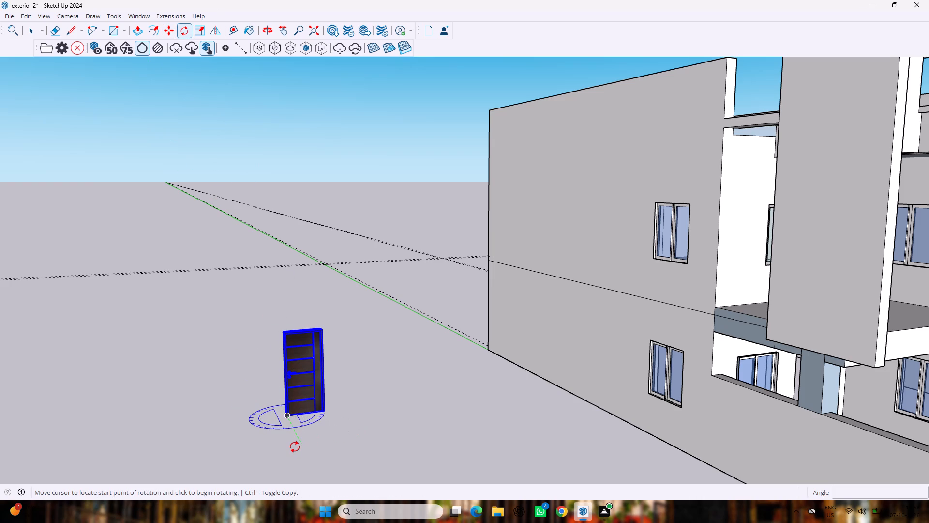
left_click(295, 447)
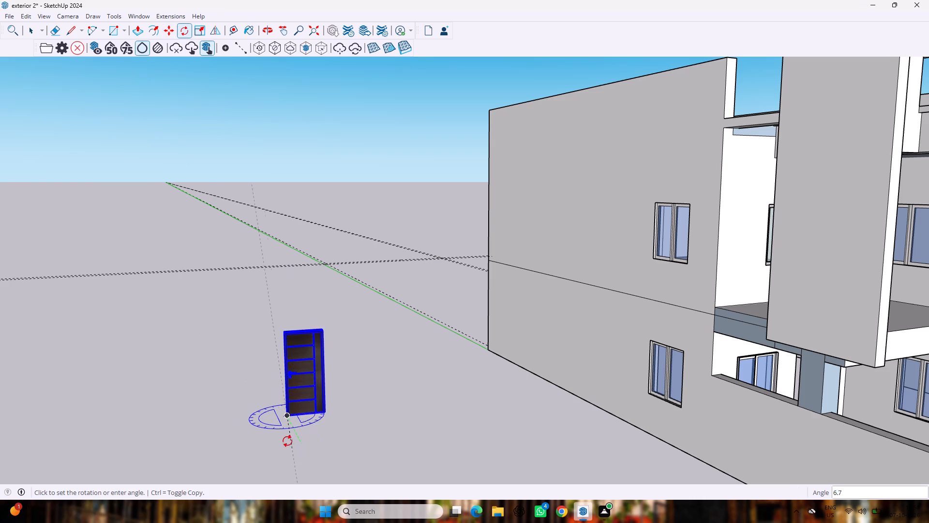
type("90")
key("Return")
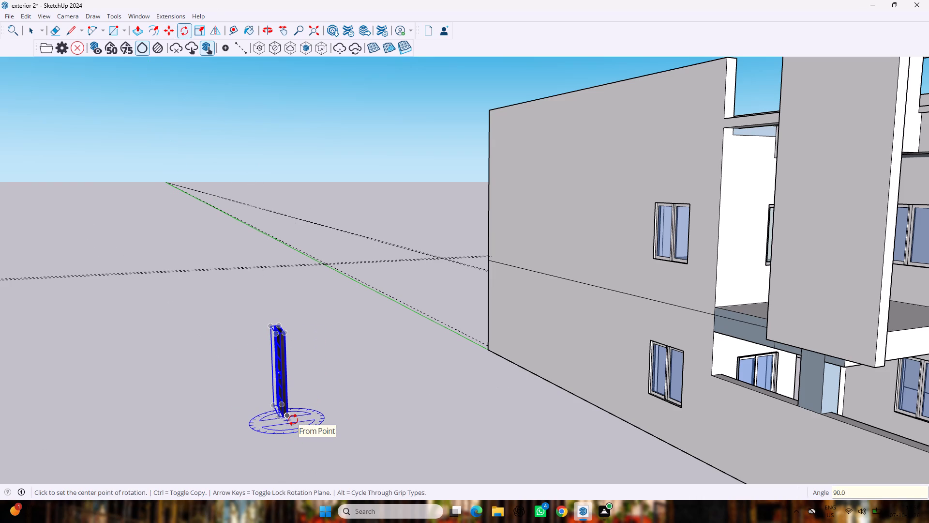
Rotate the door 180 degrees on the ground plane about its bottom corner.
scroll(344, 393, "up", 5)
middle_click_drag(344, 399, 263, 409)
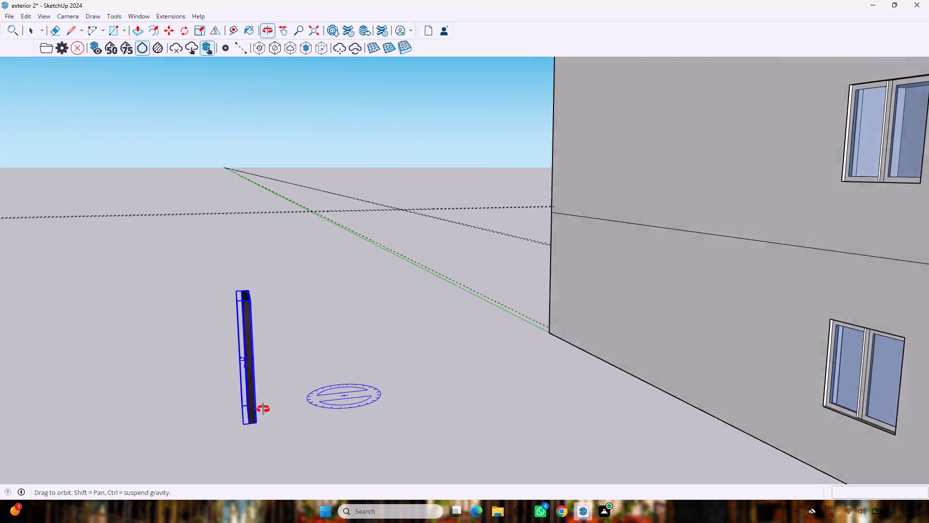
middle_click_drag(263, 409, 152, 416)
left_click(275, 377)
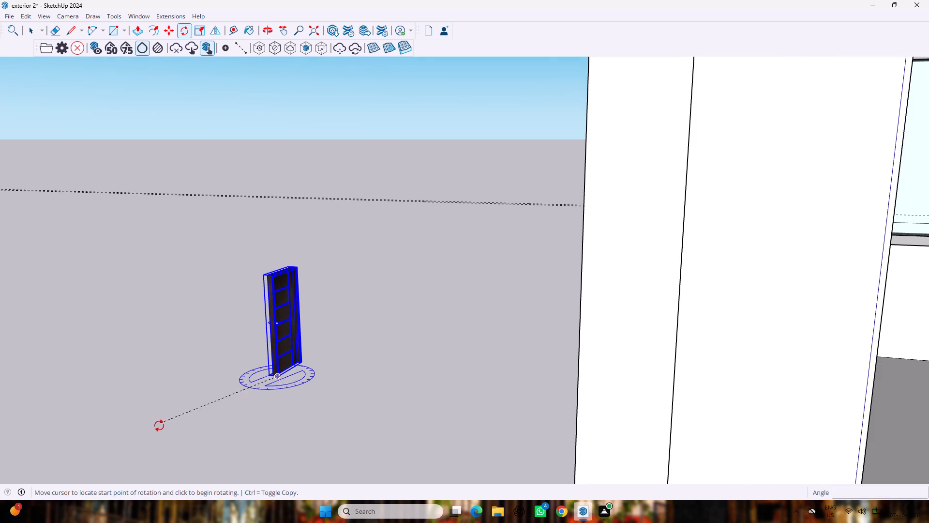
left_click(421, 406)
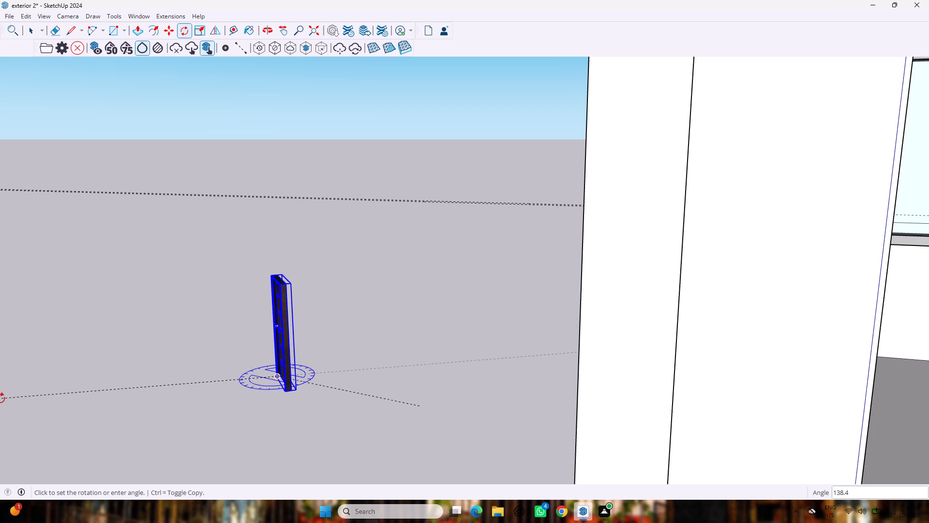
type("180")
key("Return")
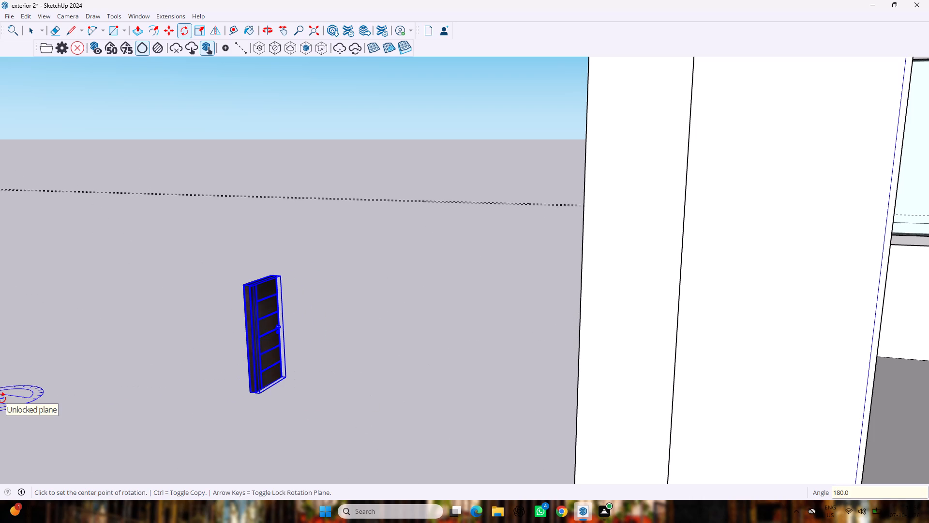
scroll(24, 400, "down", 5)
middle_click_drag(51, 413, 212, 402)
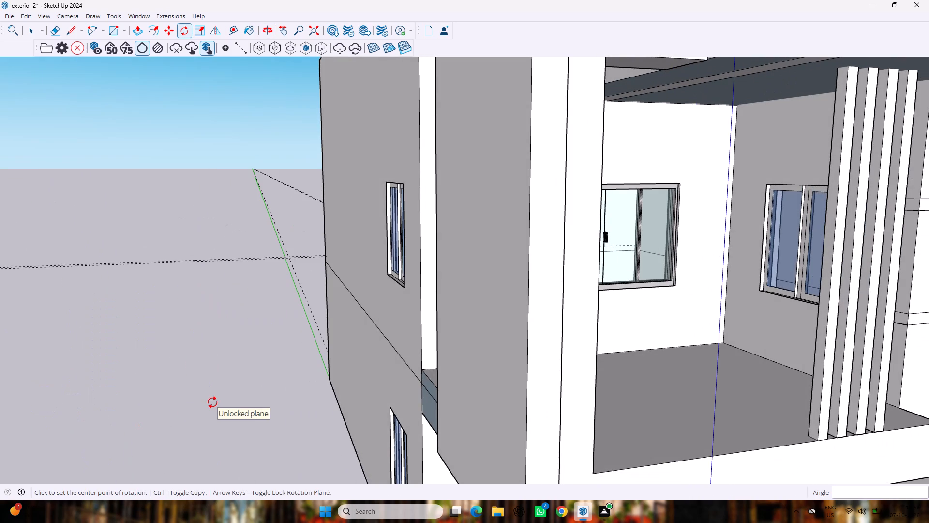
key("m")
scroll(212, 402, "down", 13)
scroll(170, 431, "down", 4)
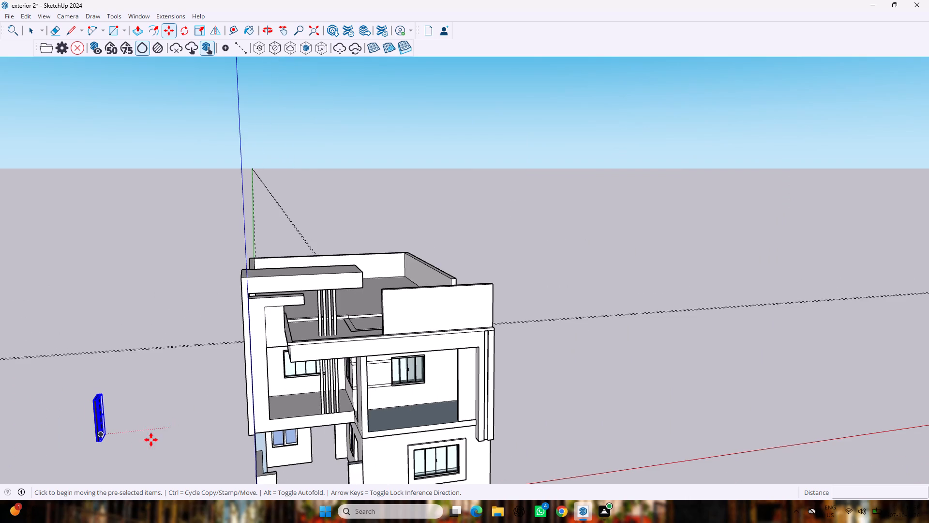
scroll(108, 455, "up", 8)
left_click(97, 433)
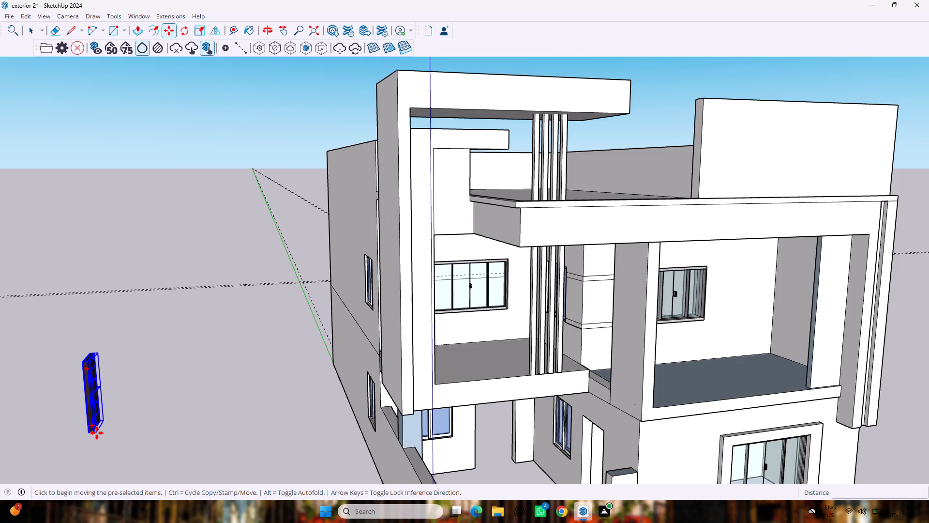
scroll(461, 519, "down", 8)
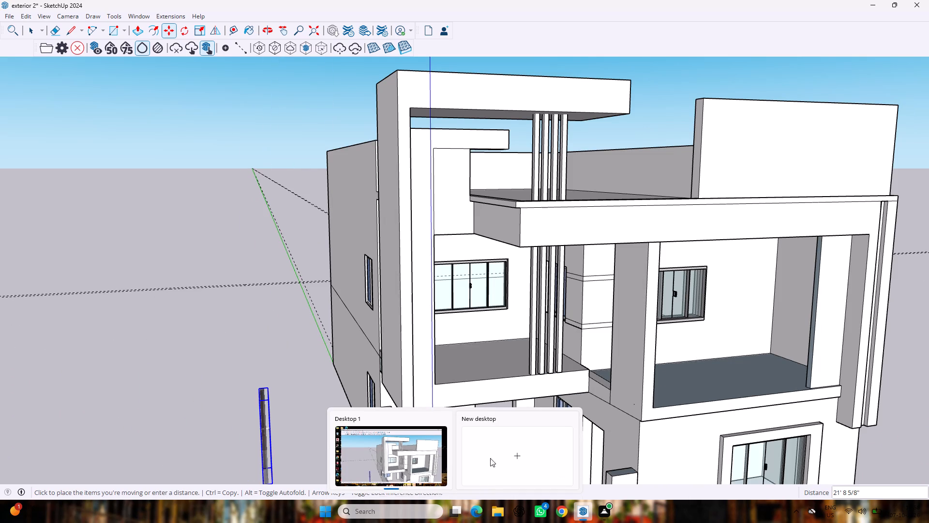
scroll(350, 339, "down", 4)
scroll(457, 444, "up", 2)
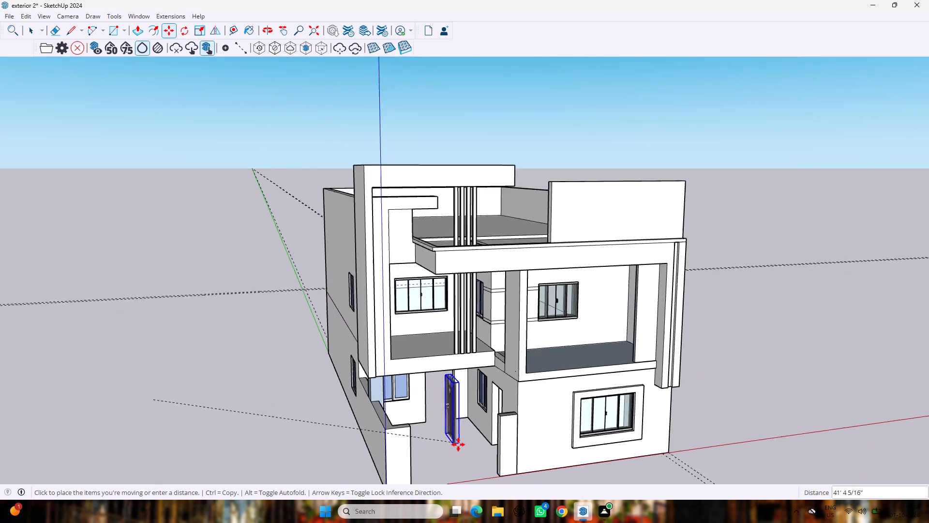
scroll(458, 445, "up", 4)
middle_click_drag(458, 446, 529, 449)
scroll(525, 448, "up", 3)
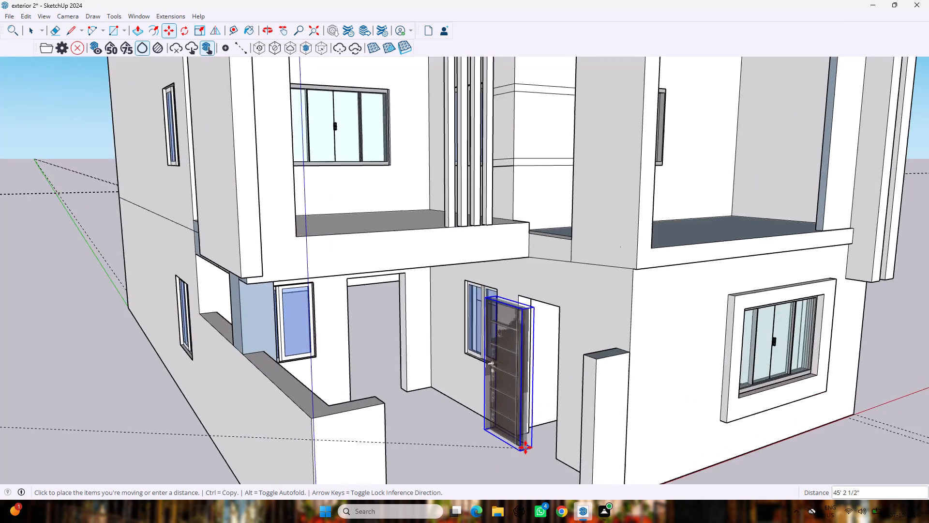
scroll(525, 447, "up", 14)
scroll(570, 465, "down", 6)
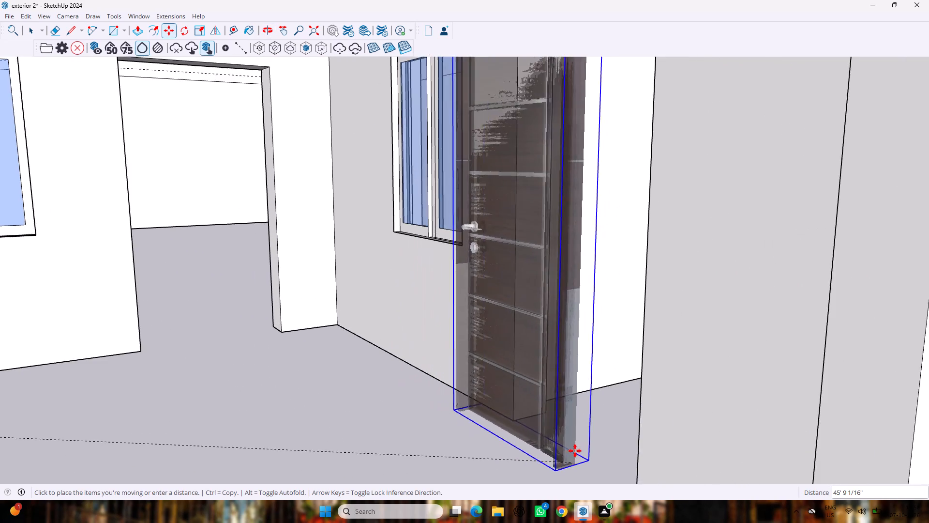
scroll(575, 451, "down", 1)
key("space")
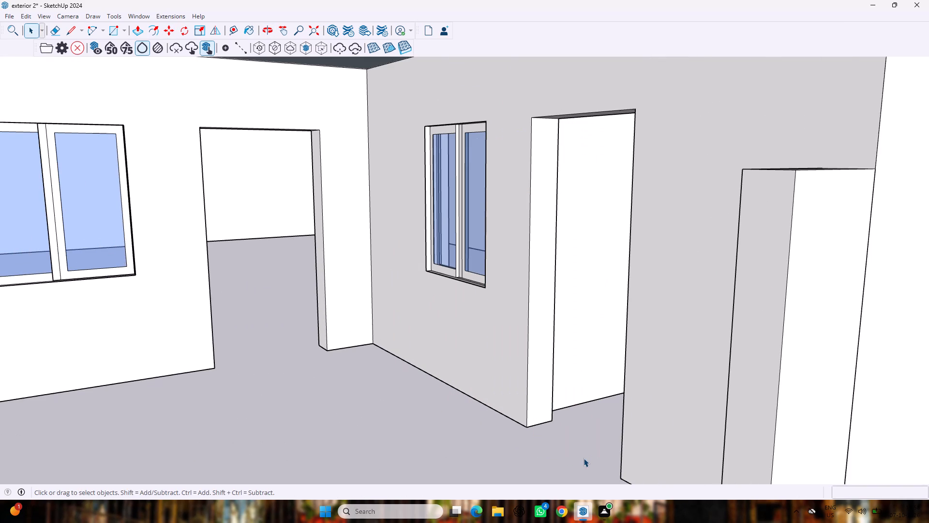
Move the door by its bottom corner to the base corner of the ground-floor doorway next to the porch side-wall window.
scroll(572, 459, "down", 17)
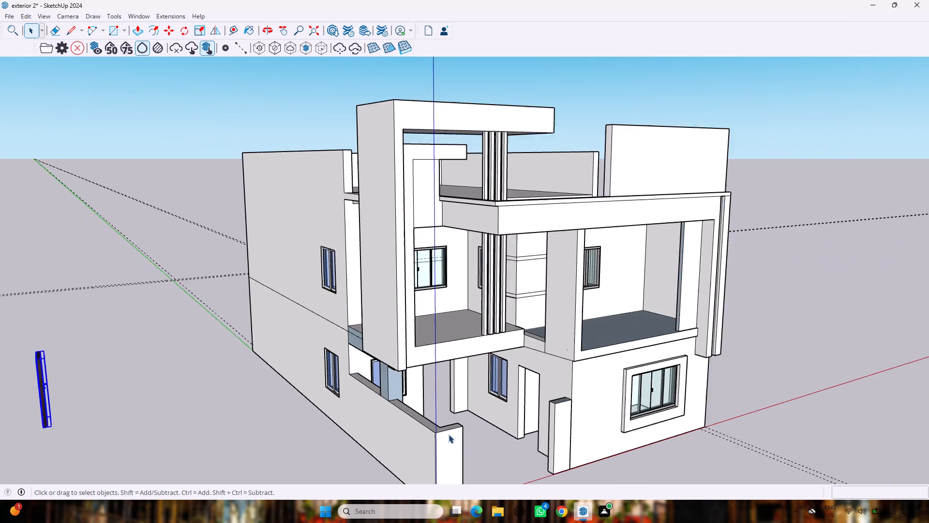
scroll(449, 434, "down", 3)
key("m")
scroll(92, 414, "up", 3)
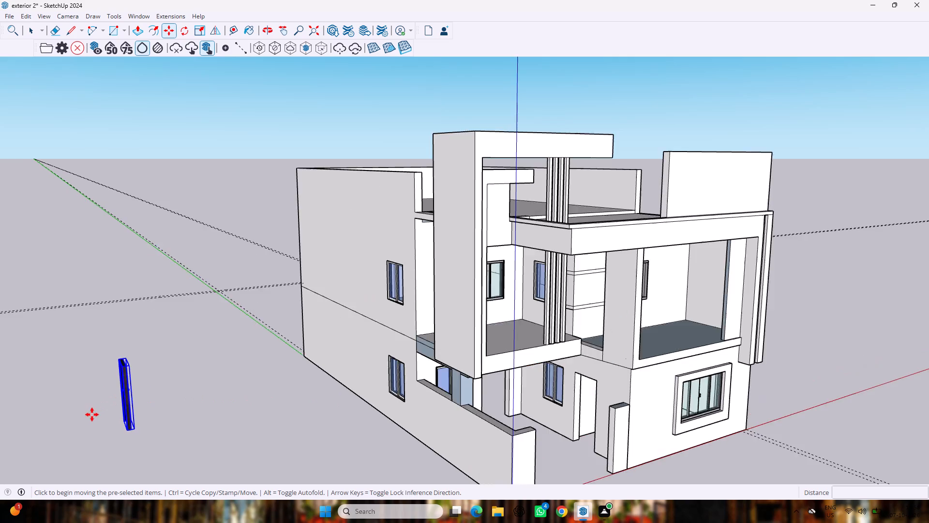
scroll(92, 415, "up", 14)
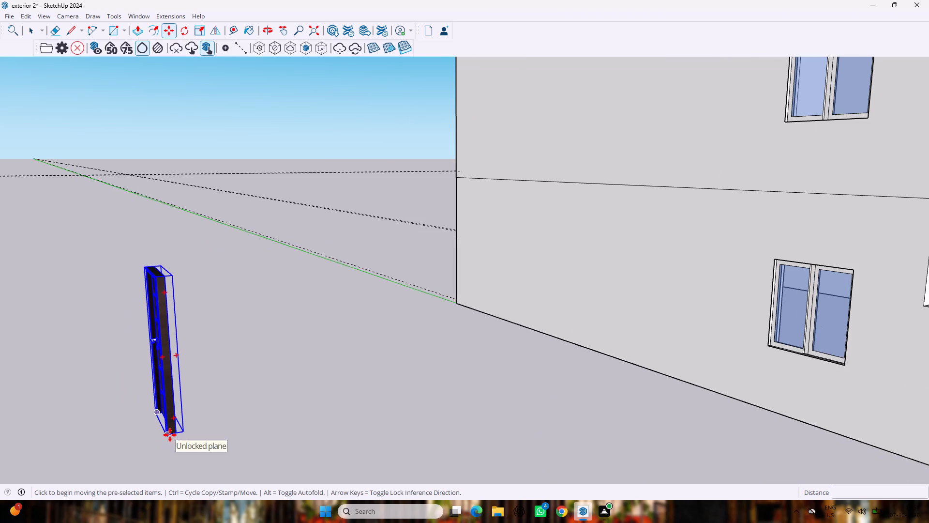
left_click(166, 435)
scroll(294, 461, "down", 20)
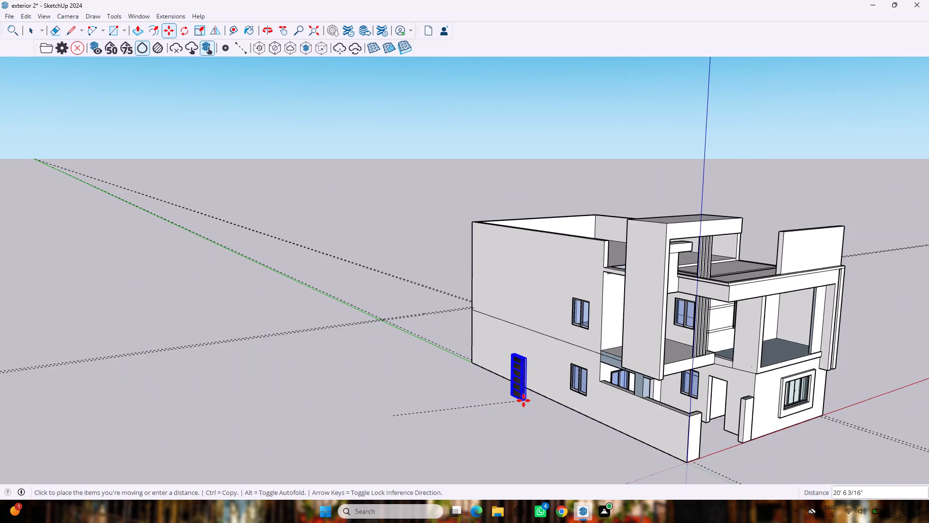
scroll(524, 400, "down", 2)
scroll(659, 426, "up", 18)
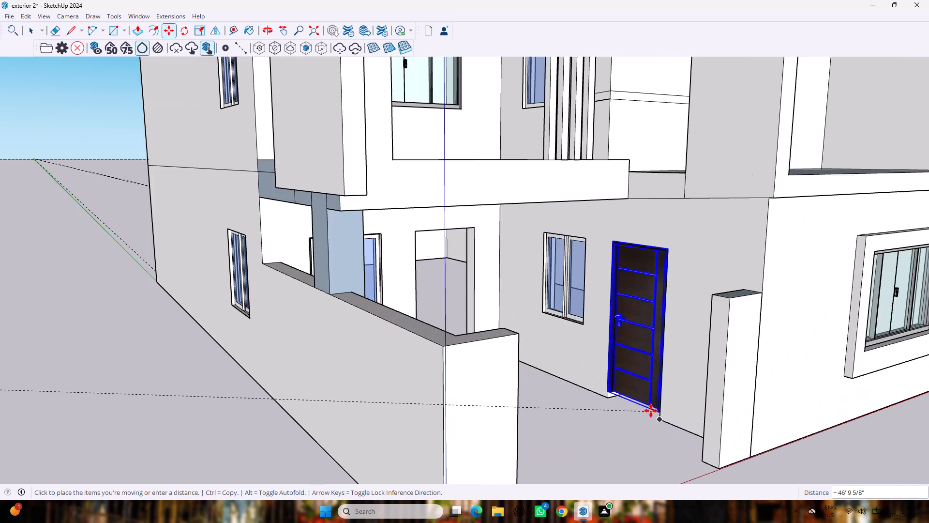
scroll(651, 411, "up", 9)
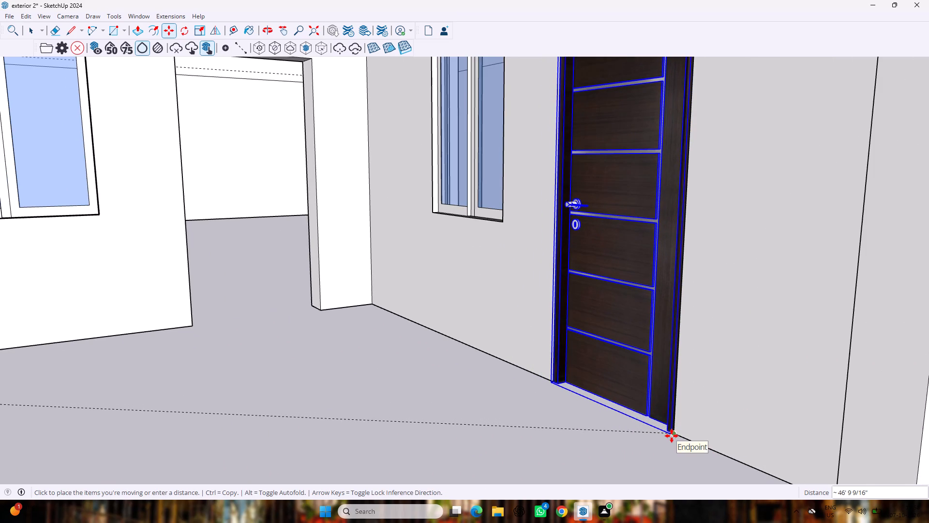
left_click(672, 436)
Scale the door vertically by about 1.04 from its top so it reaches the head of the doorway.
scroll(399, 421, "down", 5)
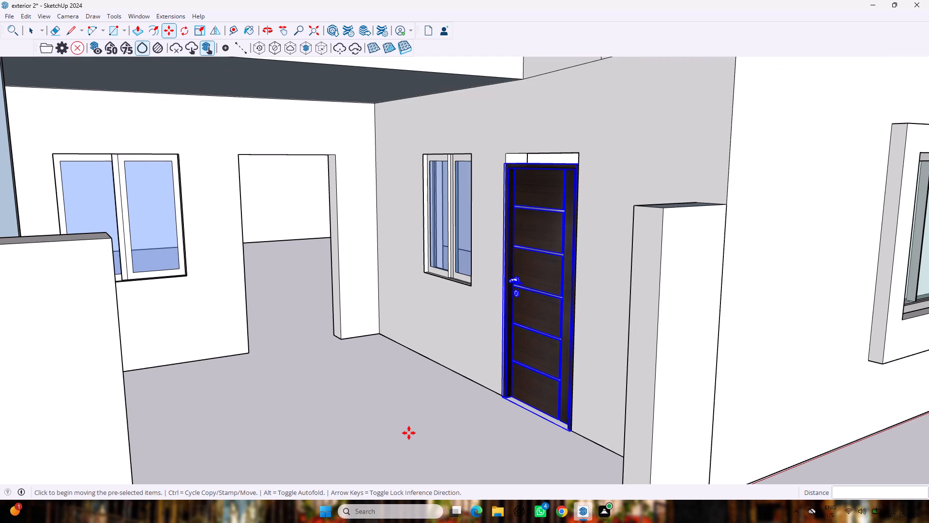
key("s")
middle_click_drag(493, 209, 528, 316)
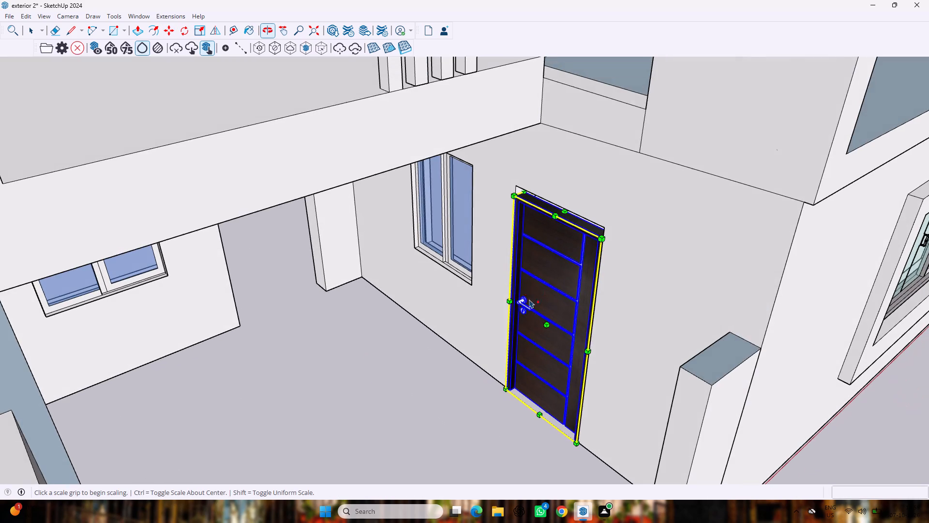
scroll(552, 234, "up", 7)
left_click(579, 188)
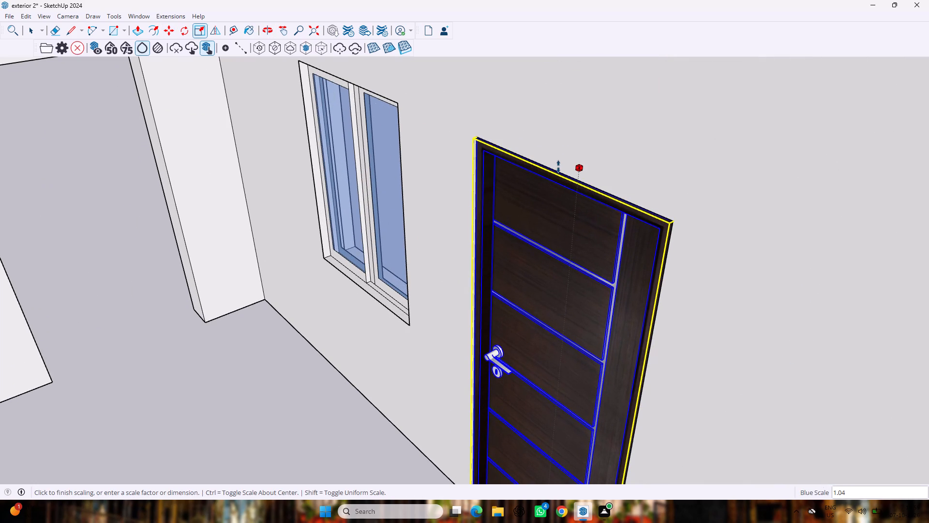
left_click(558, 167)
scroll(434, 189, "down", 2)
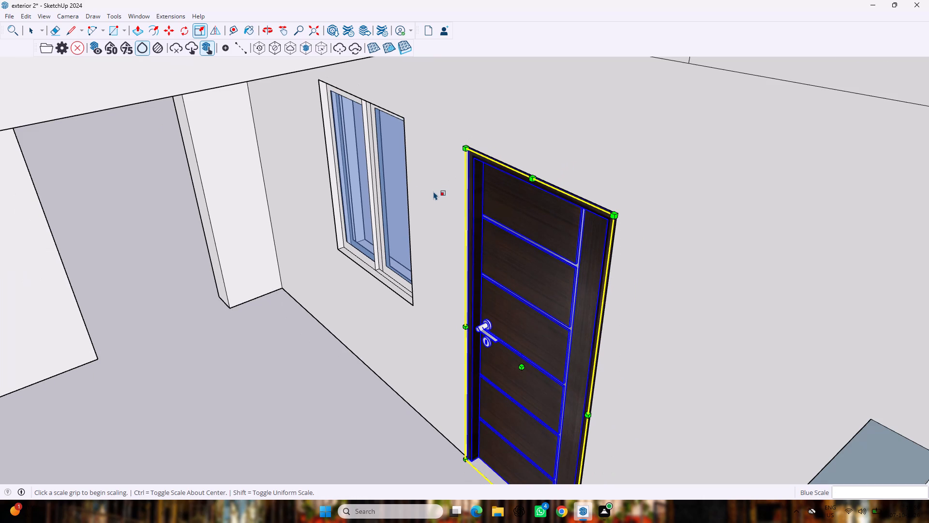
Copy the fitted porch side-wall door and paste the copy on the open ground outside the house's side wall.
key("space")
left_click(199, 388)
scroll(201, 376, "down", 2)
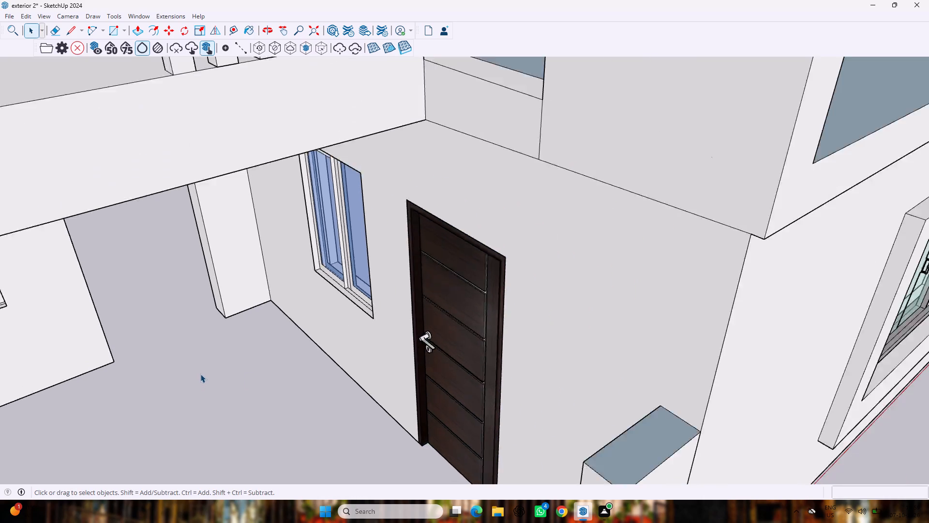
scroll(200, 374, "down", 4)
middle_click_drag(206, 390, 260, 287)
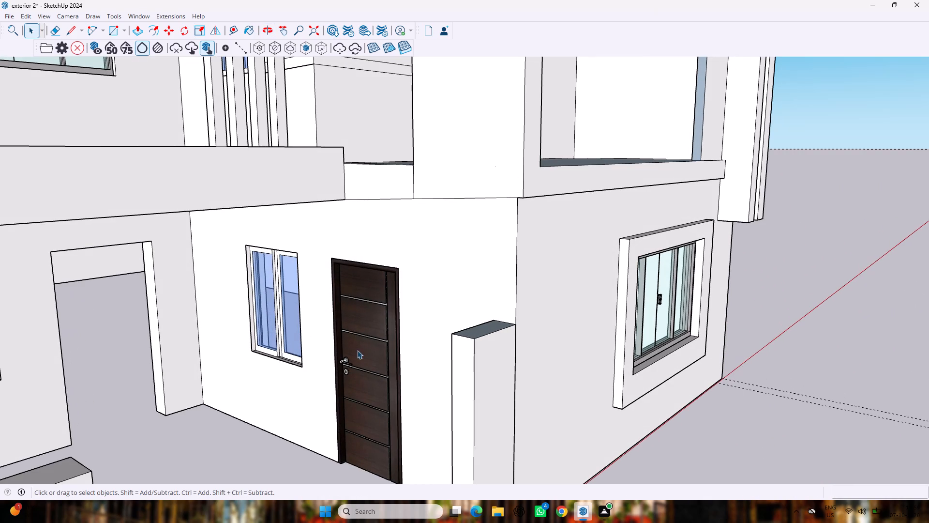
left_click(363, 350)
key("ctrl+c")
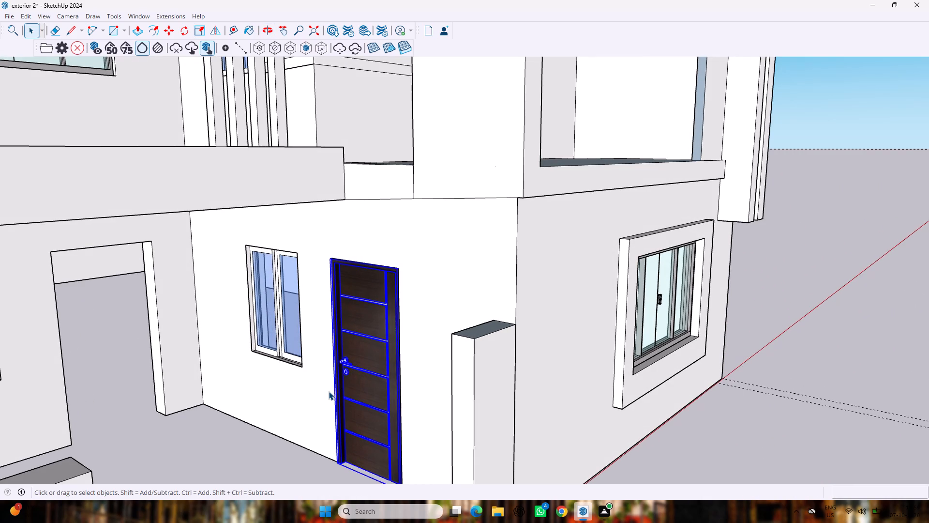
key("ctrl+v")
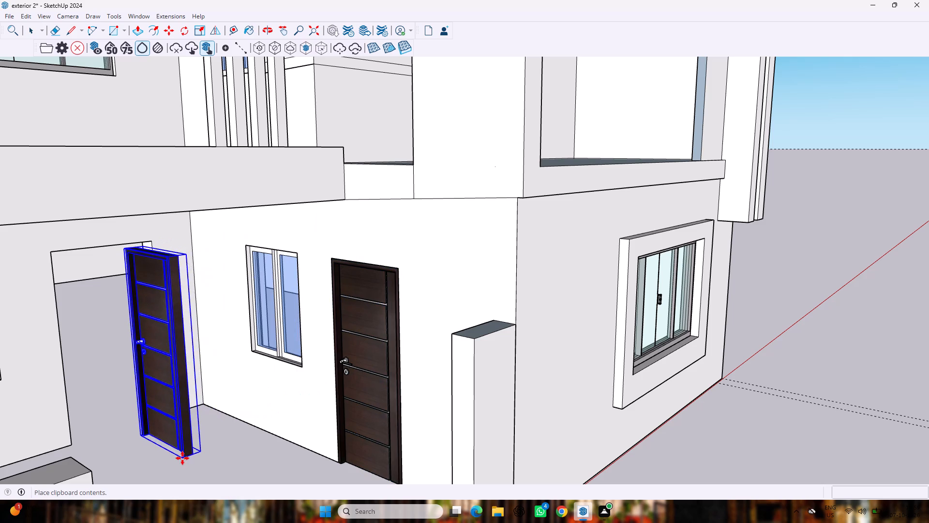
key("space")
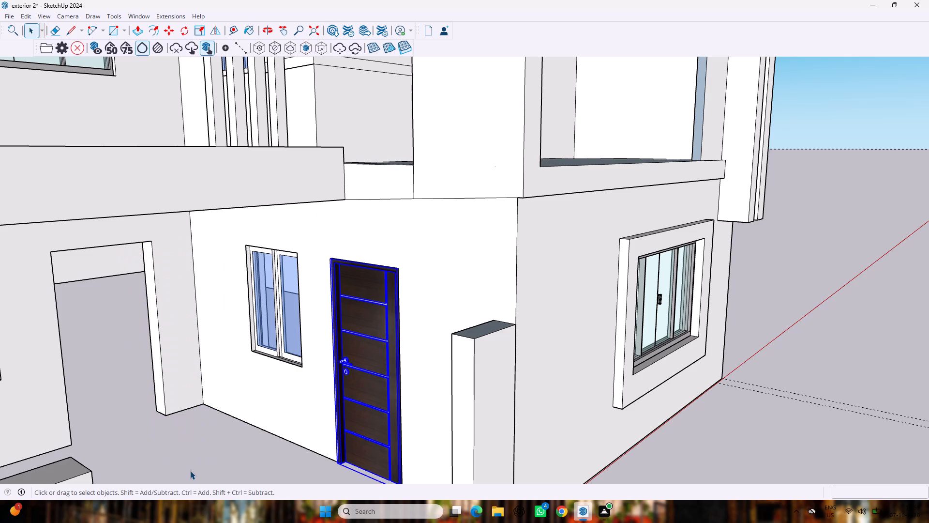
key("ctrl+v")
scroll(190, 466, "down", 16)
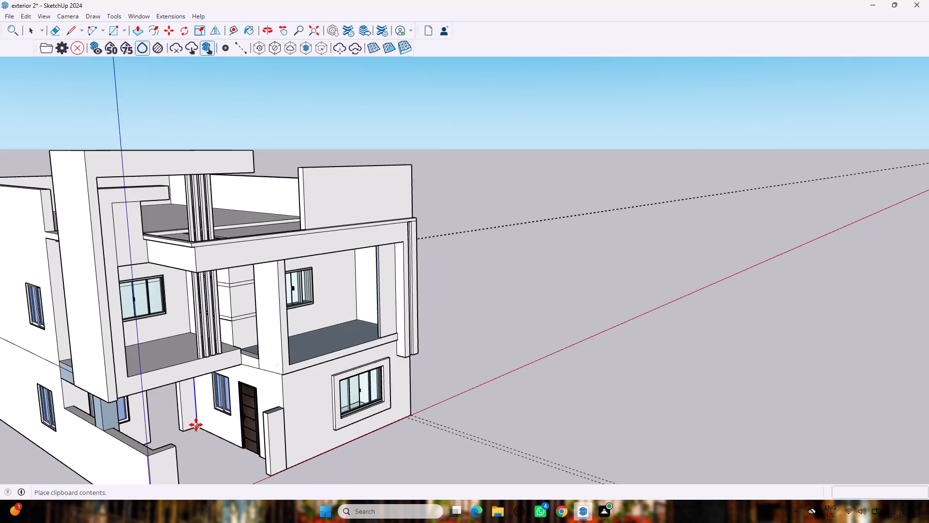
scroll(196, 425, "down", 10)
left_click(47, 451)
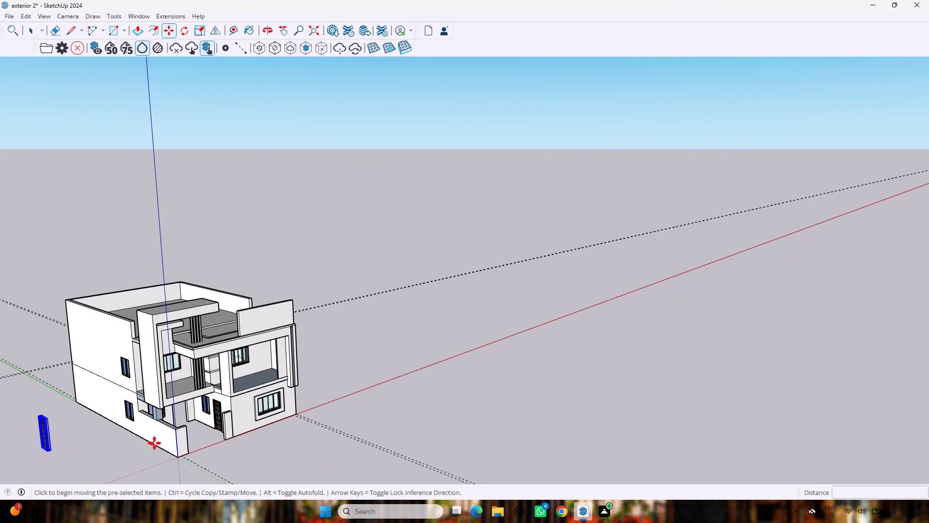
Rotate the door copy 90 degrees on the ground plane about its bottom corner.
left_click(179, 35)
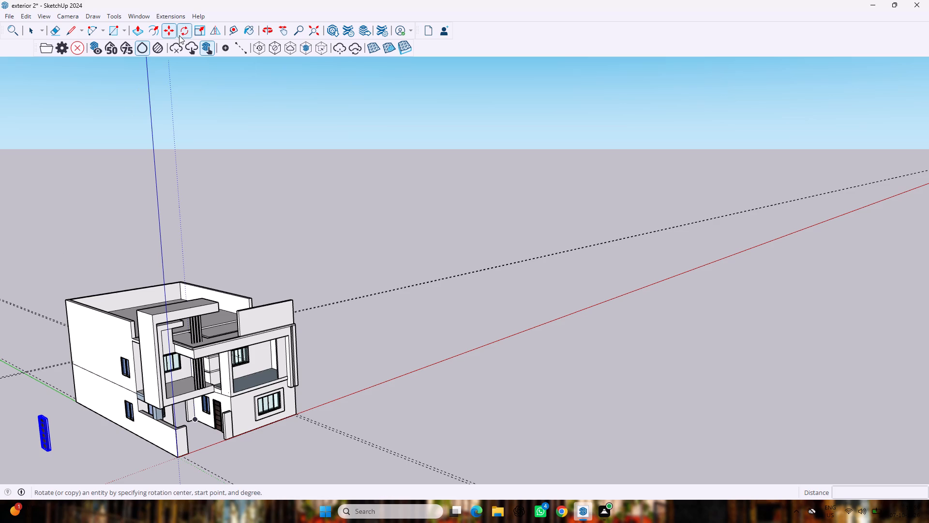
scroll(17, 466, "up", 12)
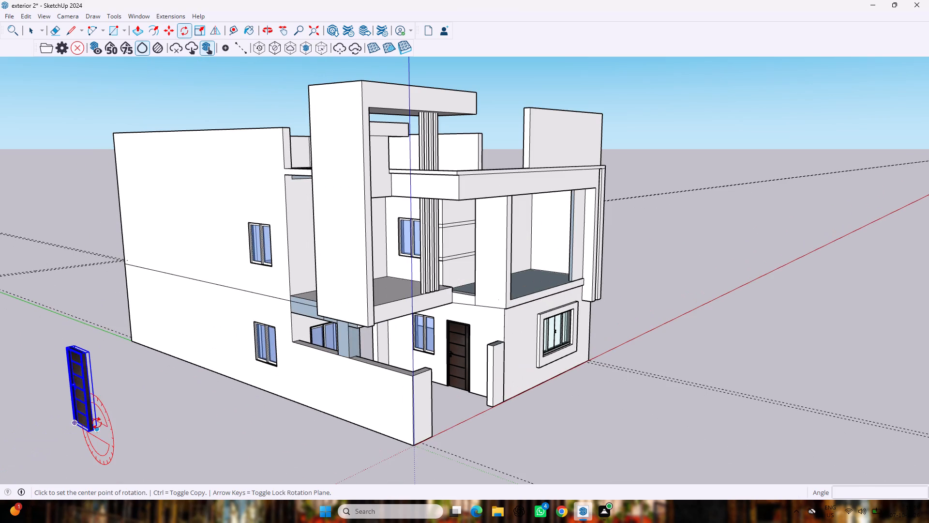
scroll(90, 432, "up", 8)
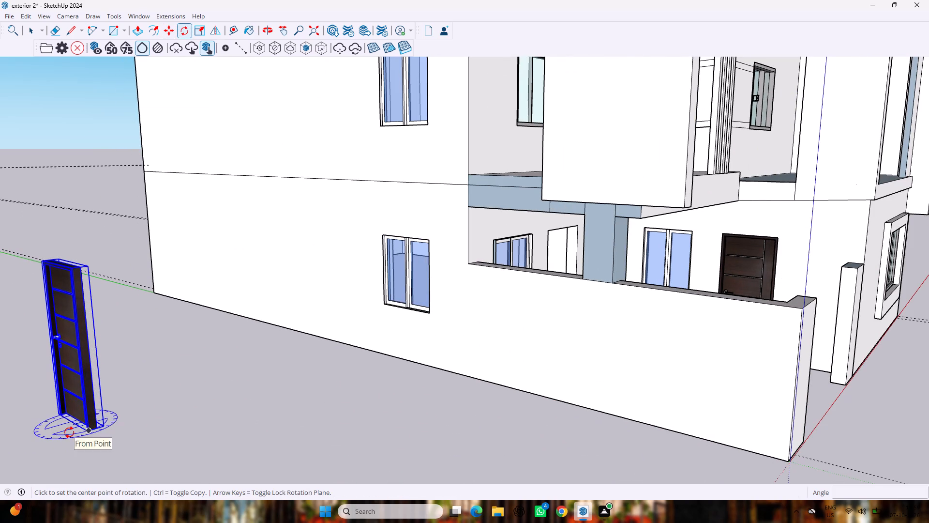
scroll(100, 431, "up", 4)
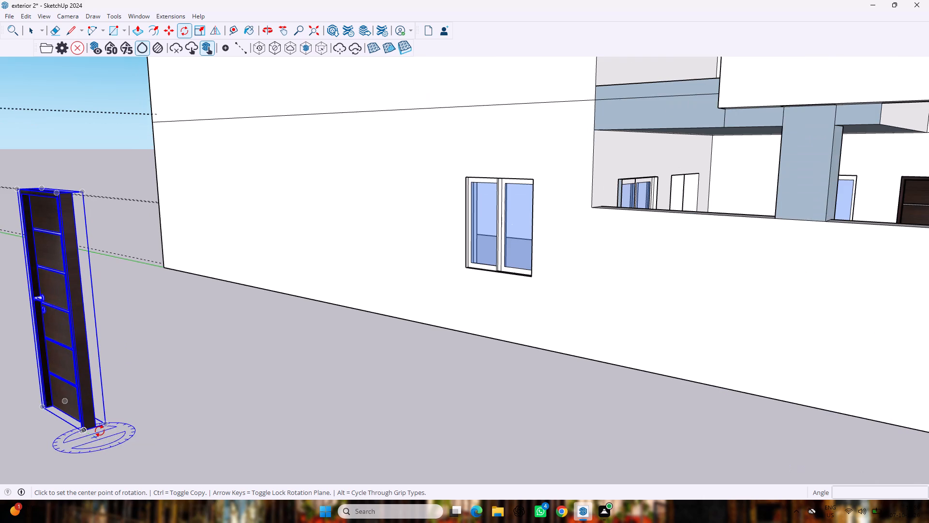
scroll(95, 429, "up", 4)
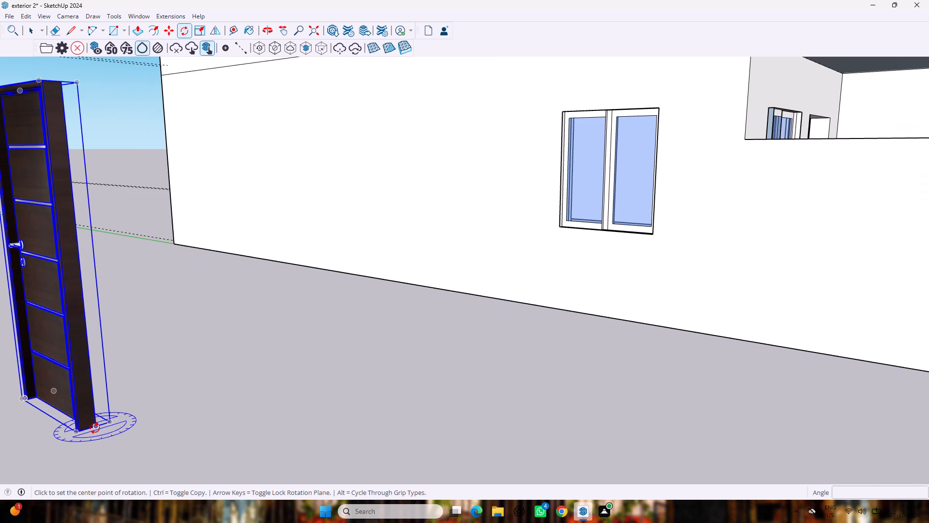
scroll(112, 422, "up", 3)
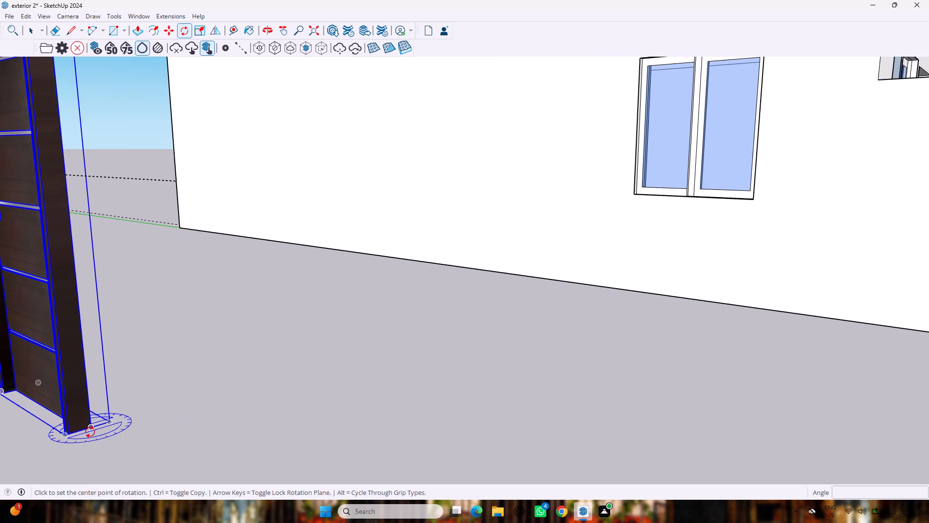
left_click(73, 437)
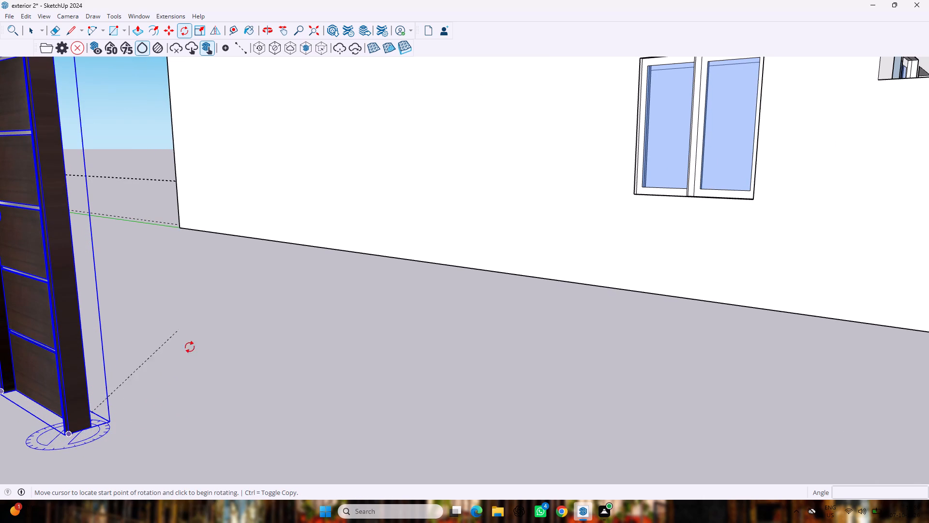
key("9")
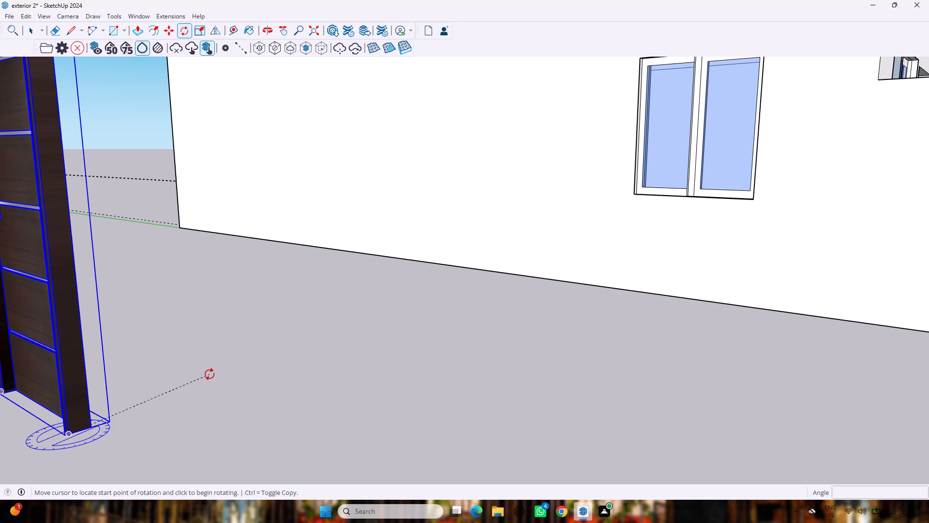
left_click(210, 374)
type("90")
key("Return")
scroll(242, 345, "down", 16)
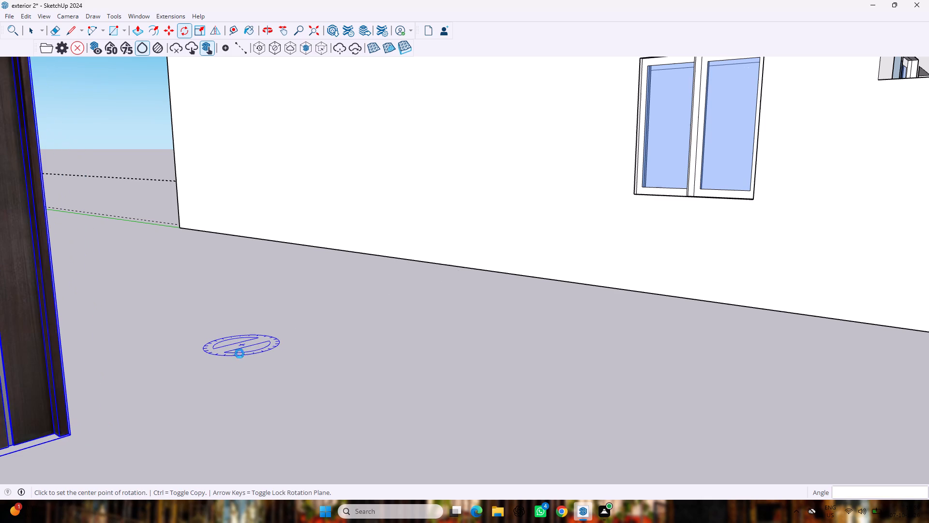
scroll(204, 376, "down", 4)
key("space")
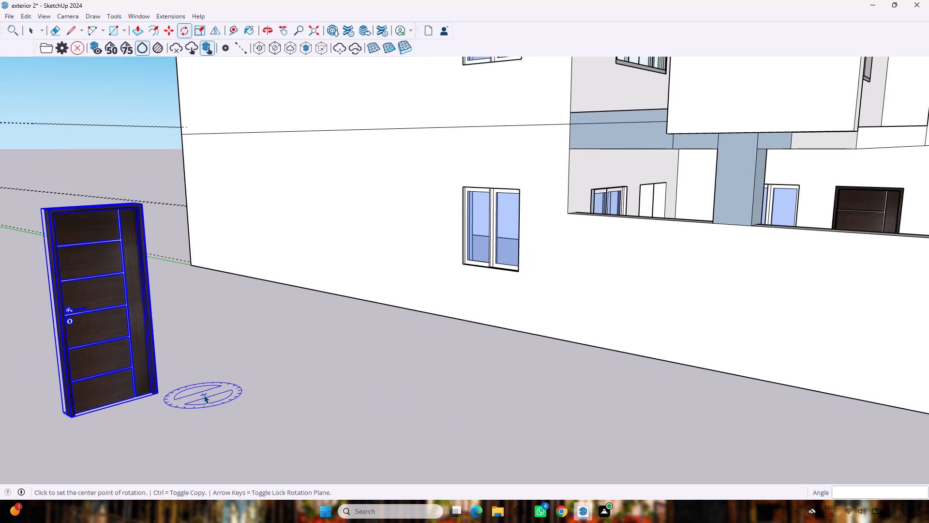
Move the door copy by its bottom corner to the base corner of the porch back-wall doorway, on the window side.
key("m")
scroll(59, 414, "up", 5)
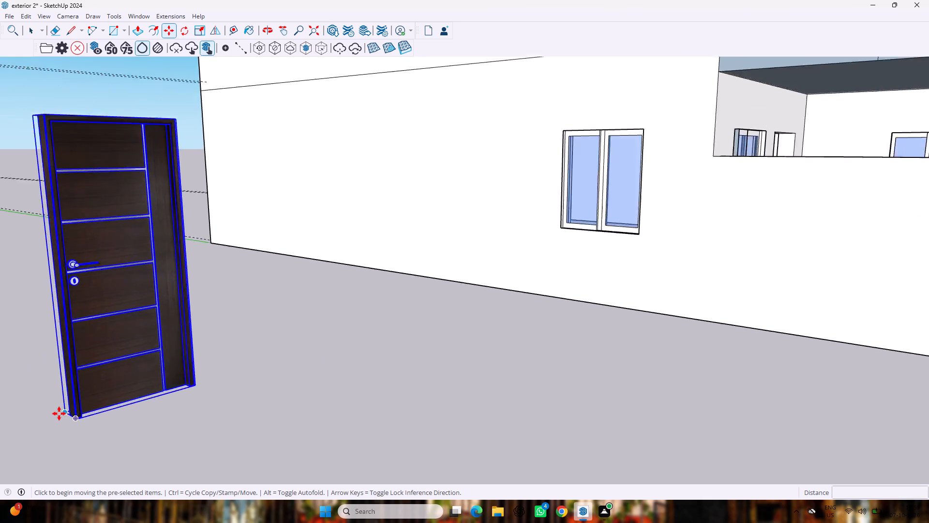
scroll(59, 414, "up", 7)
left_click(93, 428)
scroll(413, 451, "down", 2)
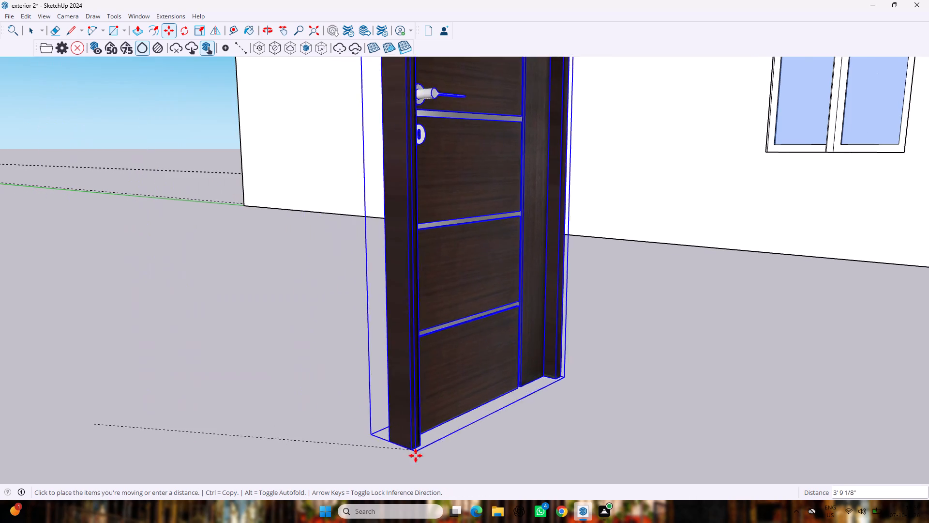
scroll(416, 456, "down", 20)
scroll(416, 456, "down", 4)
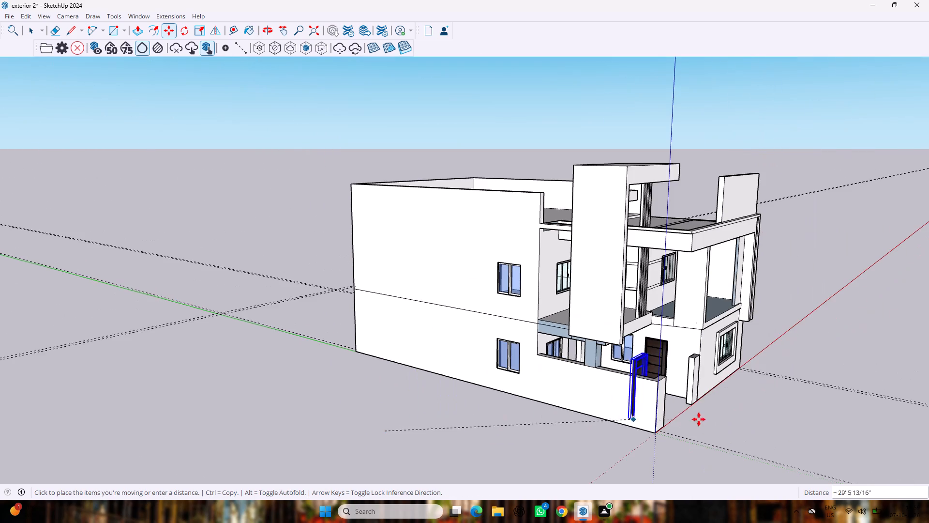
scroll(699, 415, "up", 7)
scroll(493, 337, "up", 5)
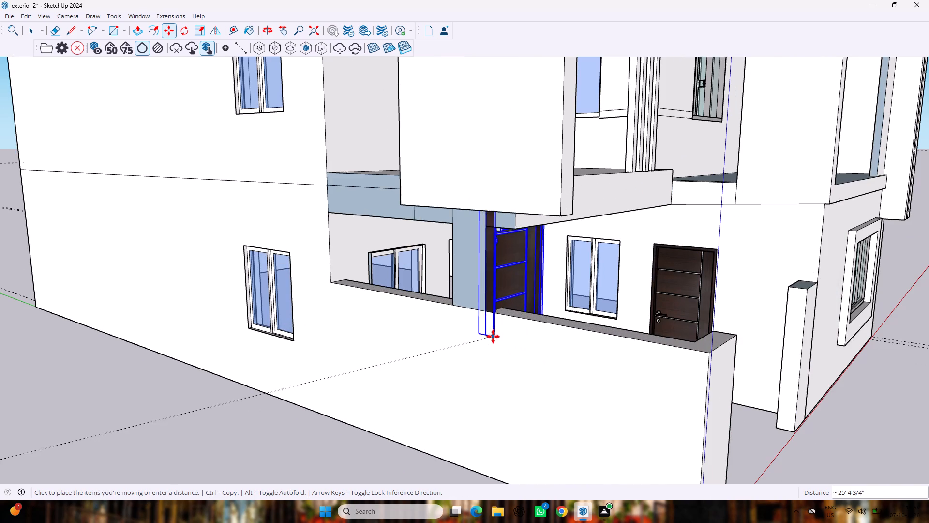
scroll(622, 314, "up", 4)
middle_click_drag(622, 313, 440, 354)
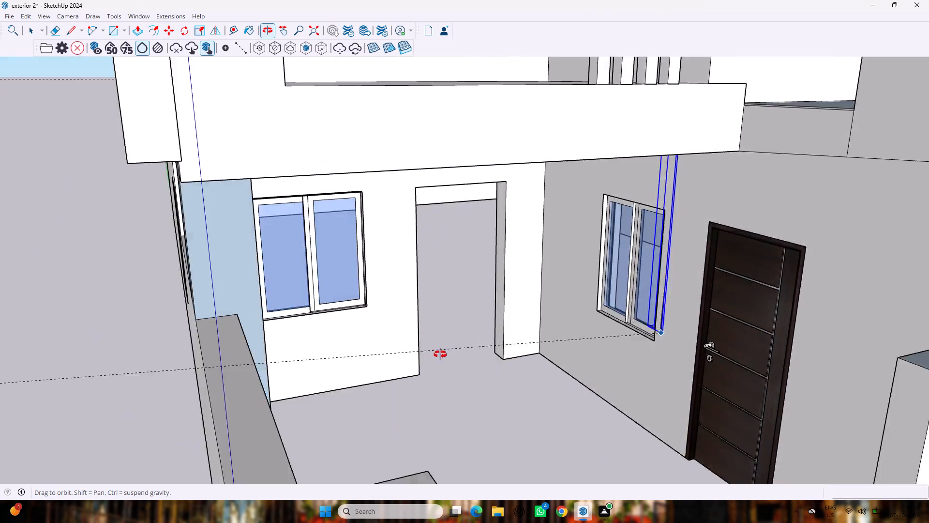
middle_click_drag(440, 354, 429, 356)
scroll(417, 366, "up", 11)
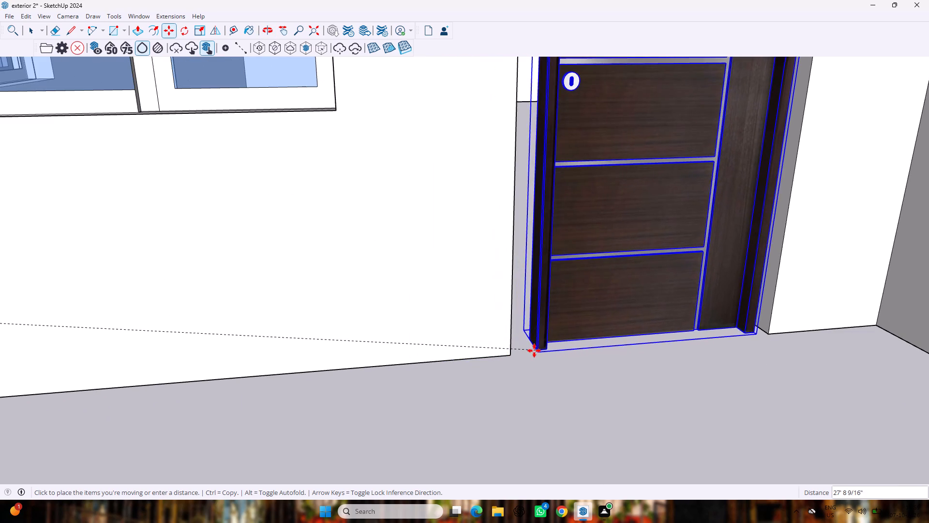
left_click(509, 355)
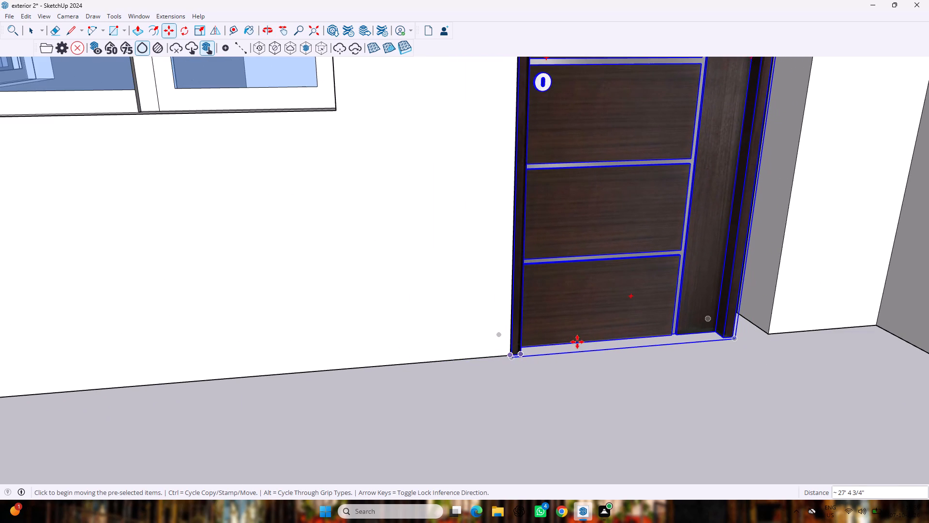
Scale the door copy in red and green about its opposite point so its free side meets the doorway's far jamb.
scroll(624, 331, "up", 1)
scroll(625, 345, "down", 10)
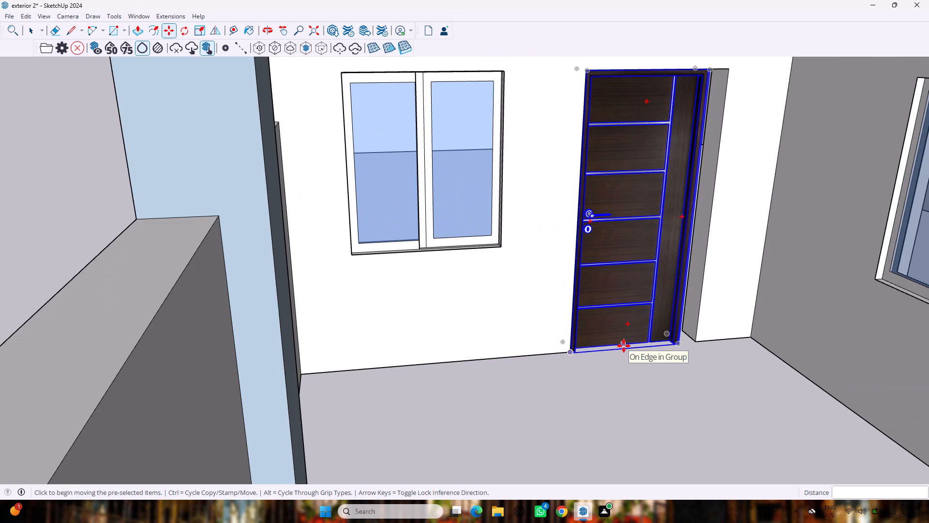
key("s")
scroll(766, 157, "up", 3)
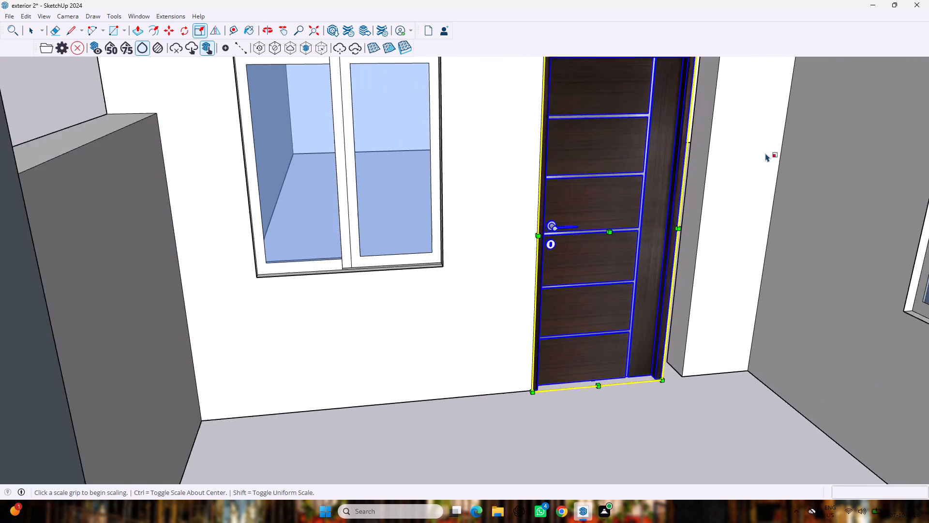
middle_click_drag(753, 158, 615, 213)
scroll(618, 241, "down", 3)
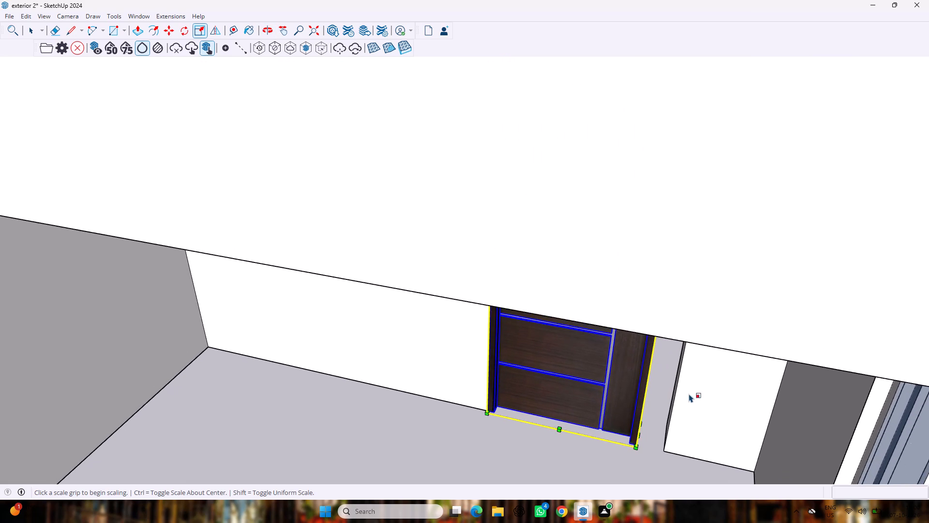
scroll(695, 397, "up", 4)
middle_click_drag(623, 323, 593, 285)
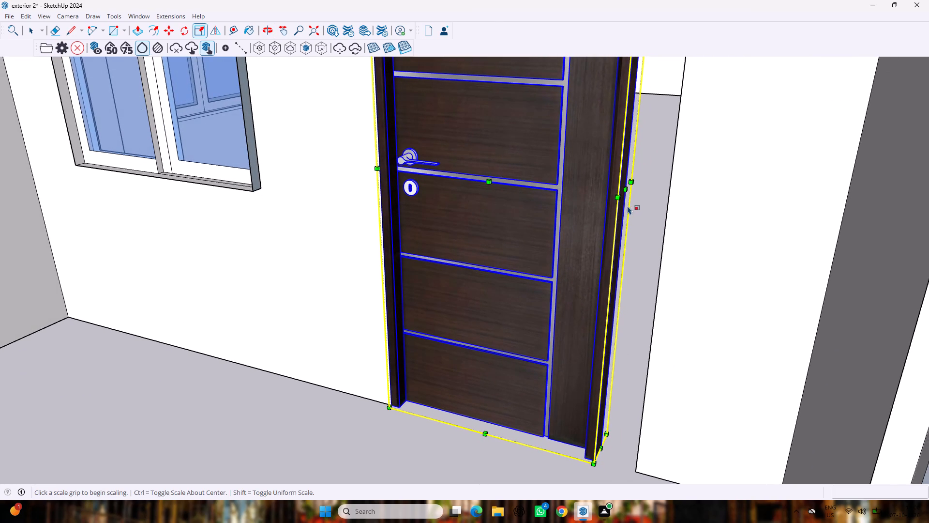
left_click_drag(627, 188, 671, 210)
scroll(671, 210, "down", 16)
key("space")
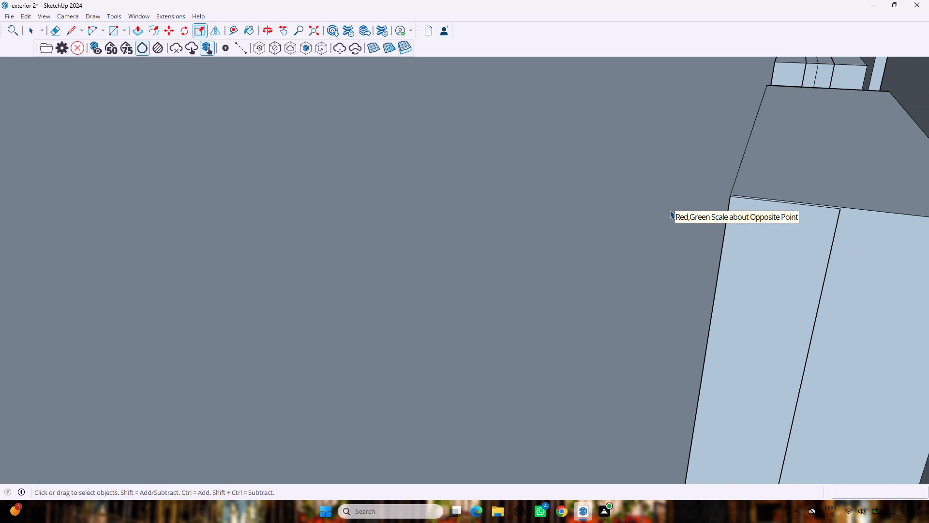
scroll(670, 211, "down", 20)
scroll(670, 211, "down", 4)
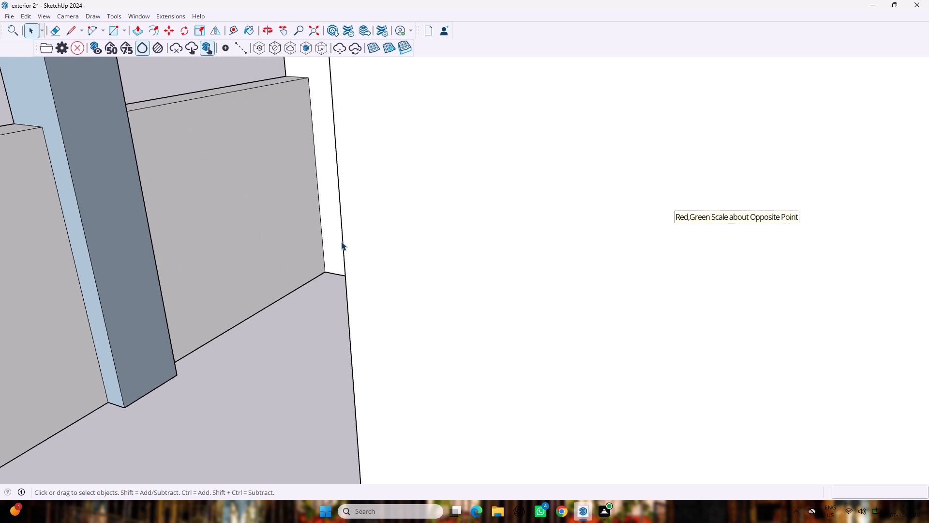
scroll(341, 242, "down", 10)
middle_click_drag(180, 254, 381, 227)
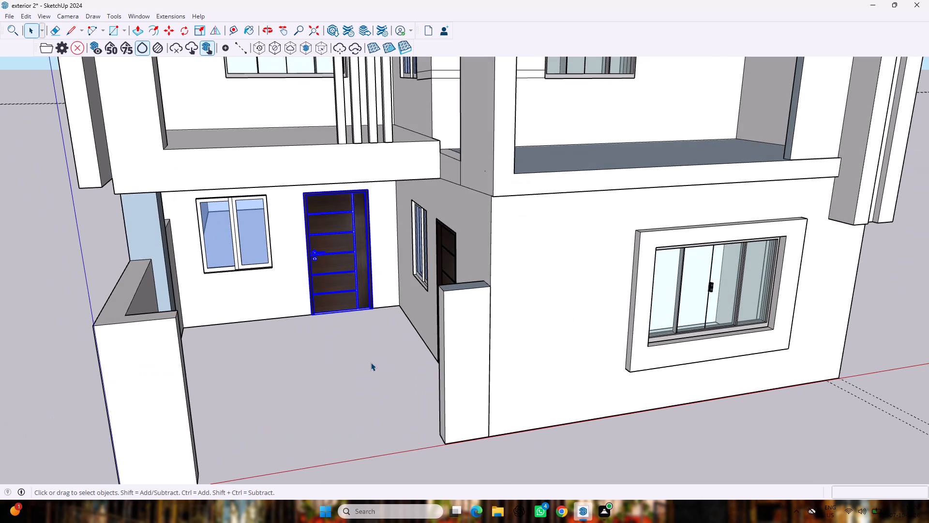
key("space")
left_click(355, 372)
Examine the house front from several angles, including the two porch doors and the underside of the roof slab.
scroll(353, 362, "down", 9)
middle_click_drag(338, 439, 429, 322)
scroll(337, 302, "up", 3)
middle_click_drag(345, 292, 352, 335)
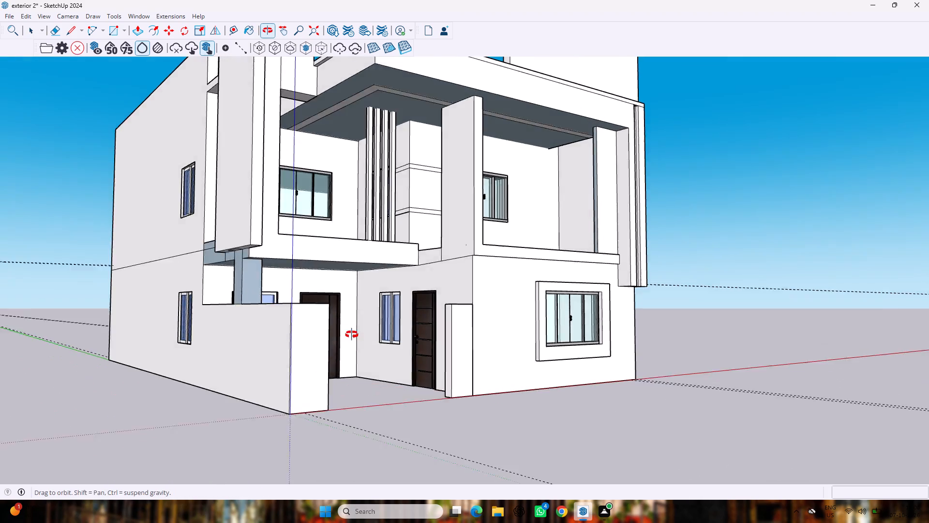
middle_click_drag(352, 335, 352, 337)
scroll(350, 330, "up", 4)
scroll(350, 316, "down", 8)
middle_click_drag(360, 316, 362, 301)
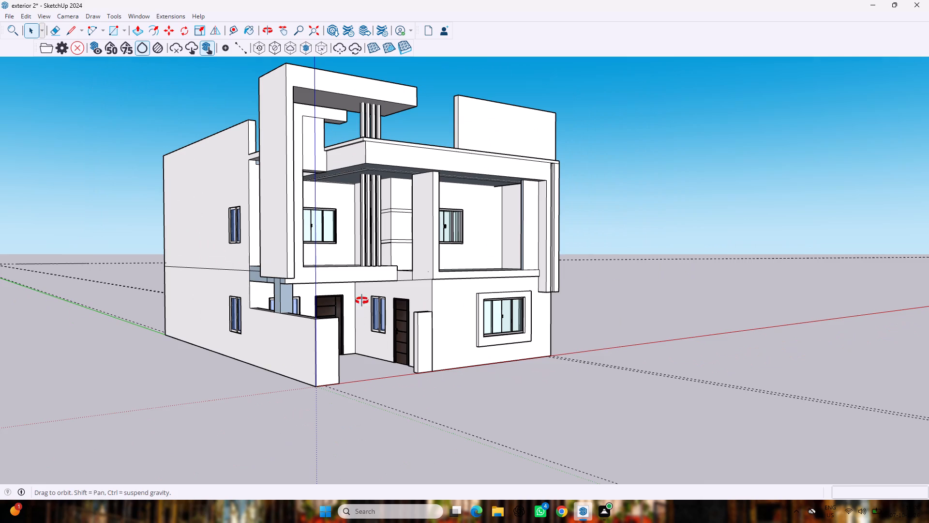
middle_click_drag(362, 301, 362, 247)
scroll(357, 168, "up", 3)
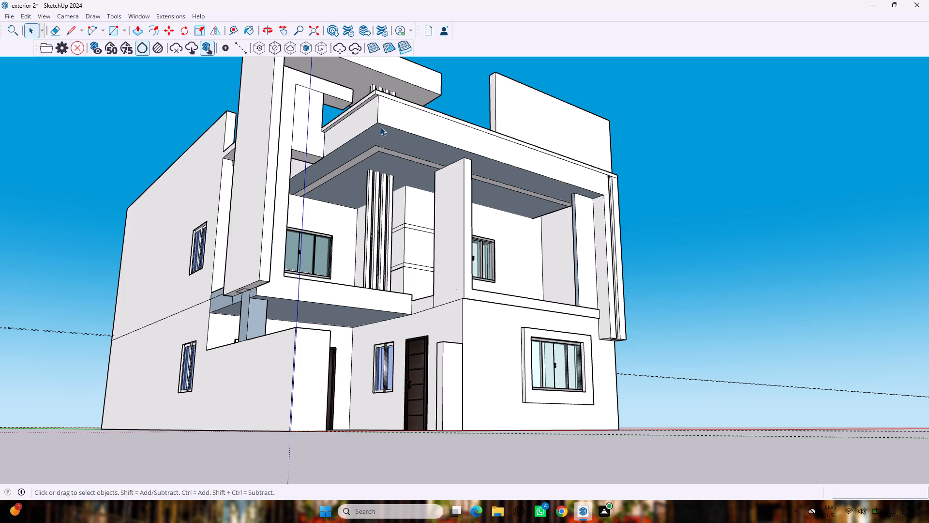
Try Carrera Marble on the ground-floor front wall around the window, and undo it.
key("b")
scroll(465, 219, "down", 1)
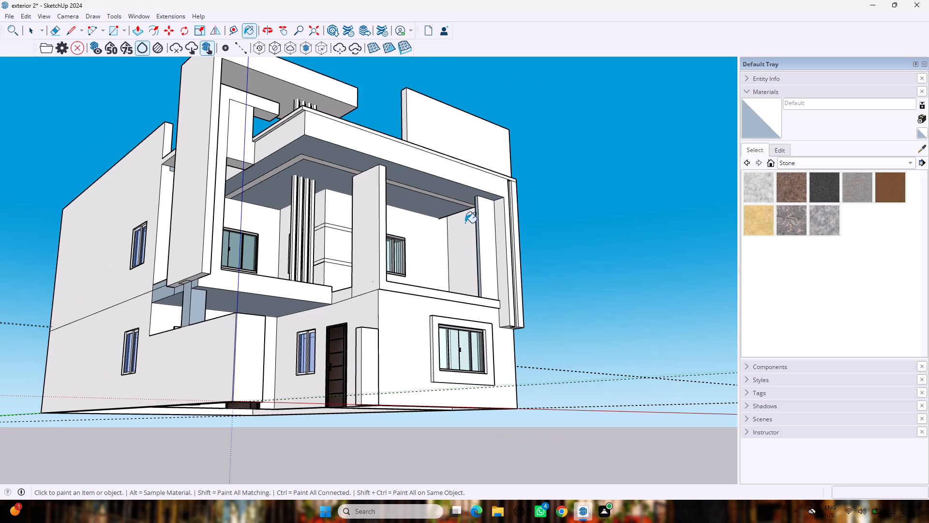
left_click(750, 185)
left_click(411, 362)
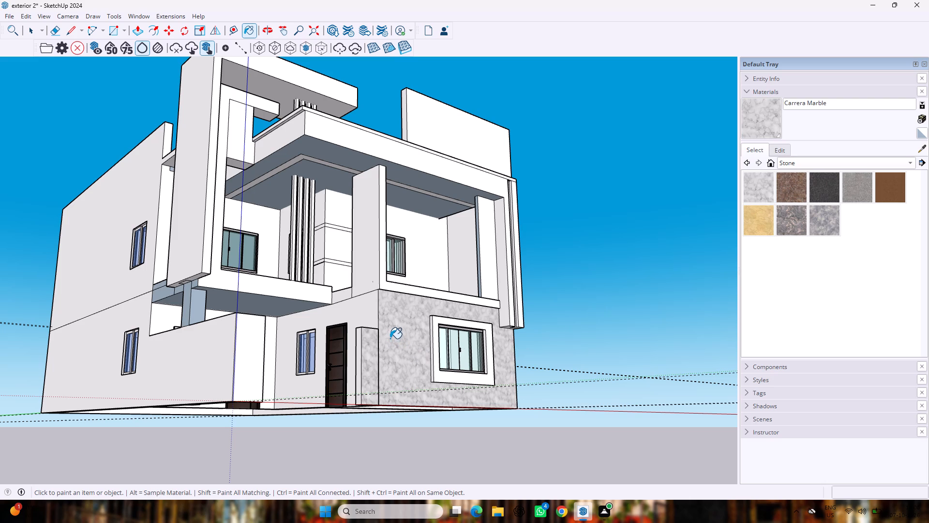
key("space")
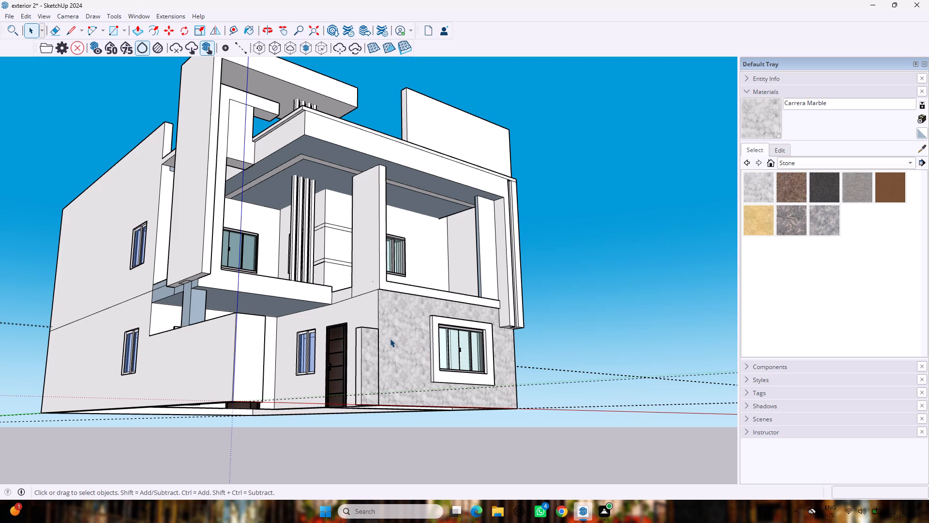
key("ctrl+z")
Paint the ground-floor front window wall and the adjoining porch wall with the door with Granite Light Gray stone.
scroll(387, 335, "up", 6)
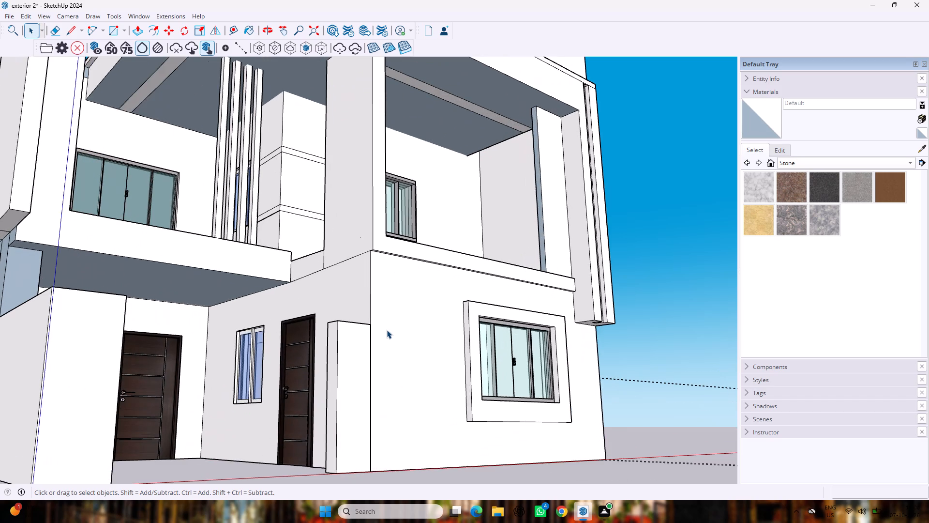
left_click(857, 190)
left_click(447, 297)
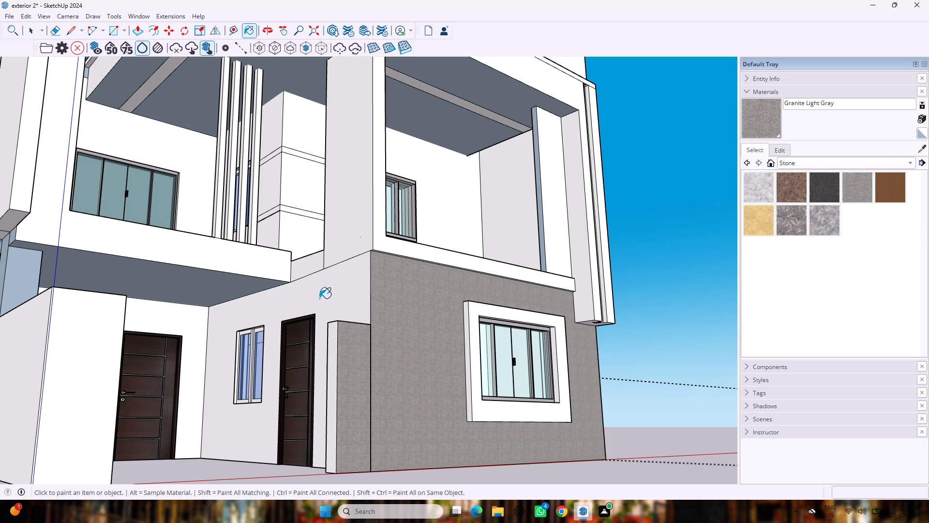
middle_click_drag(320, 297, 339, 366)
left_click(345, 338)
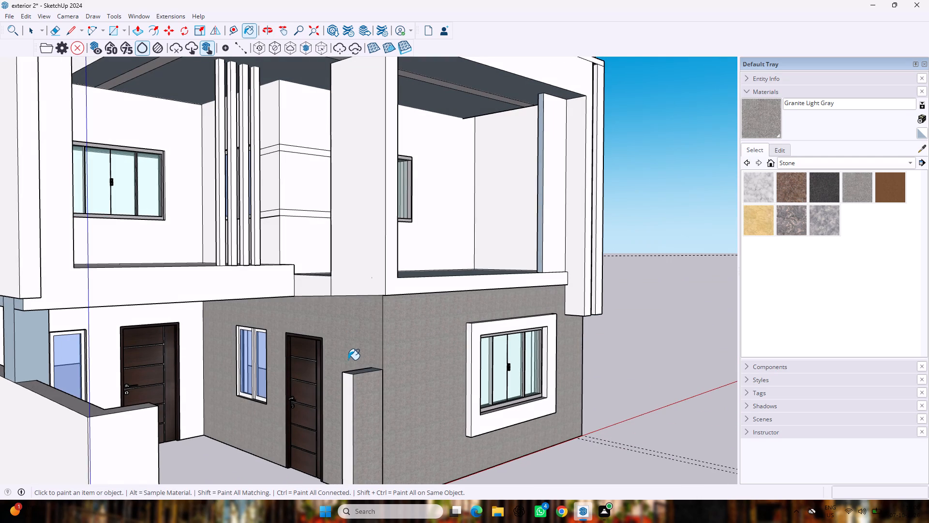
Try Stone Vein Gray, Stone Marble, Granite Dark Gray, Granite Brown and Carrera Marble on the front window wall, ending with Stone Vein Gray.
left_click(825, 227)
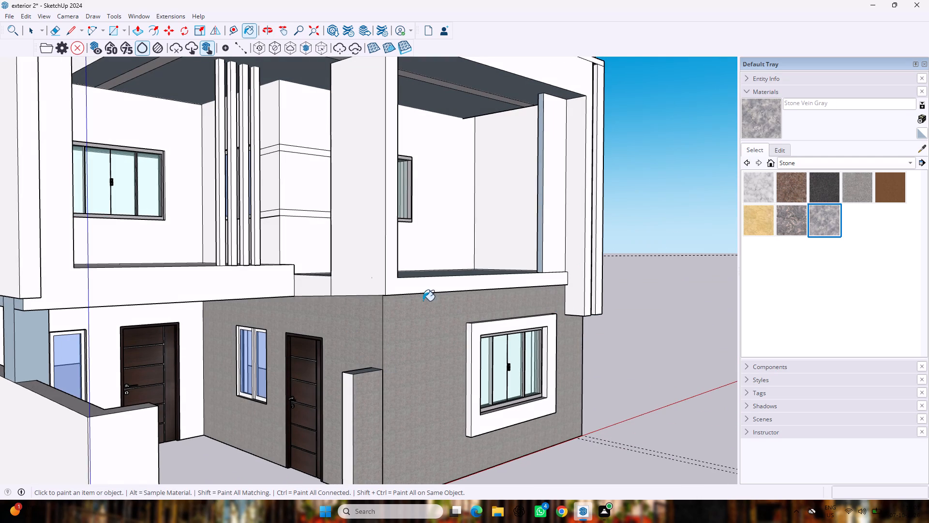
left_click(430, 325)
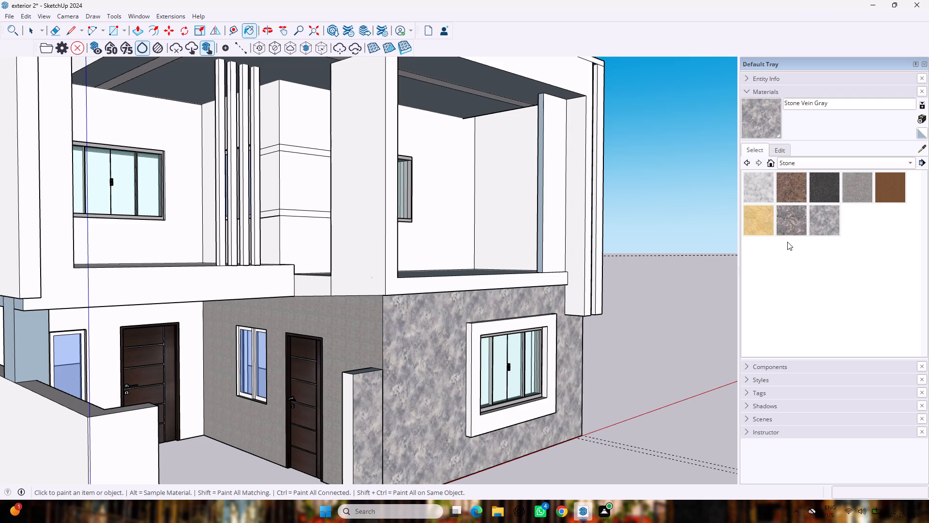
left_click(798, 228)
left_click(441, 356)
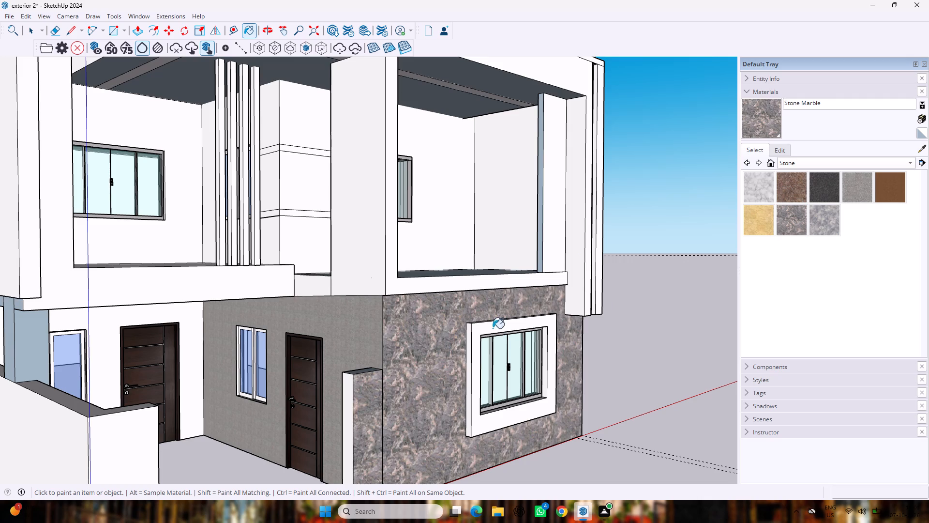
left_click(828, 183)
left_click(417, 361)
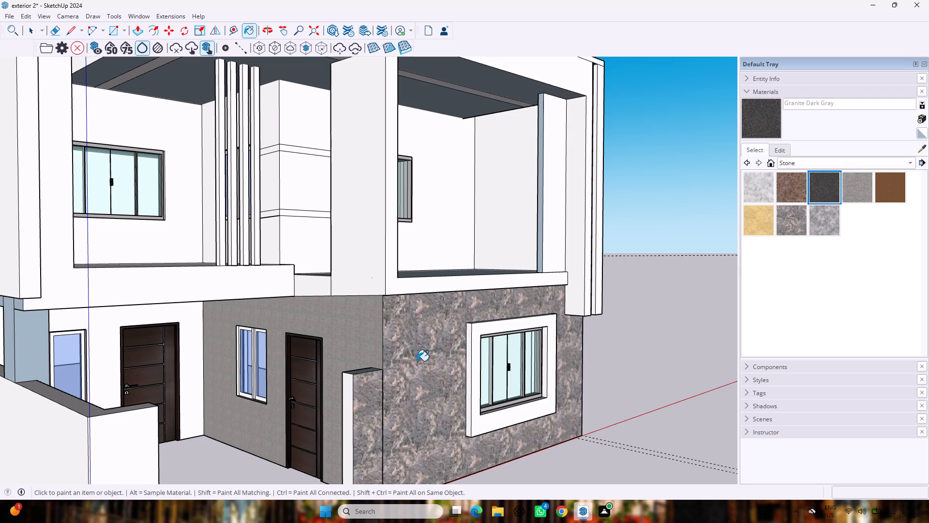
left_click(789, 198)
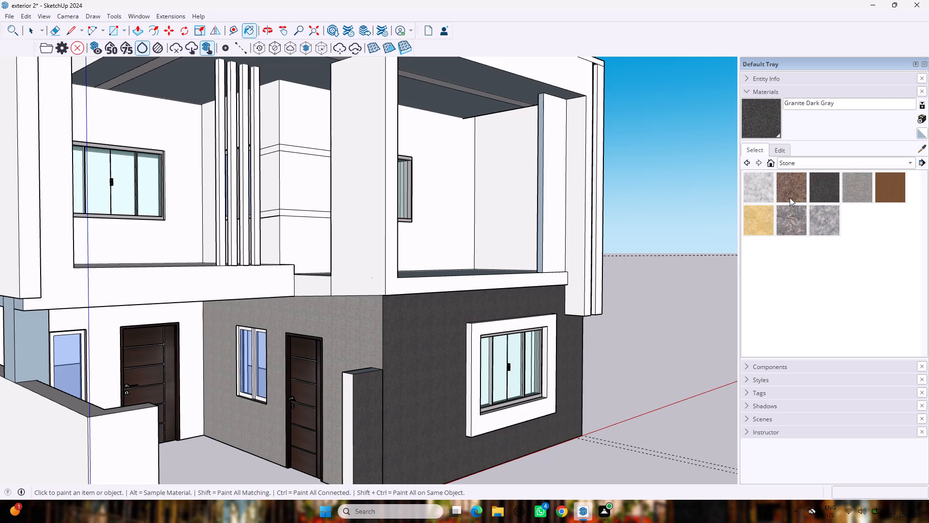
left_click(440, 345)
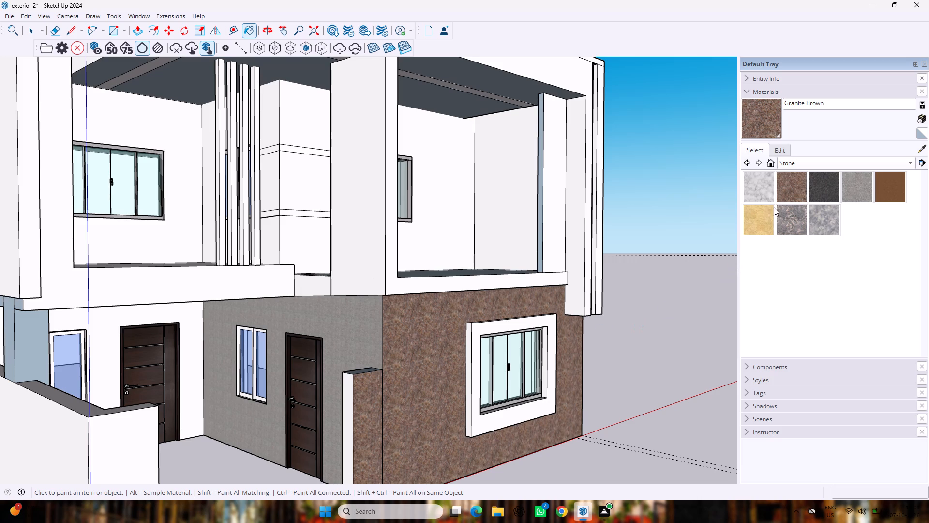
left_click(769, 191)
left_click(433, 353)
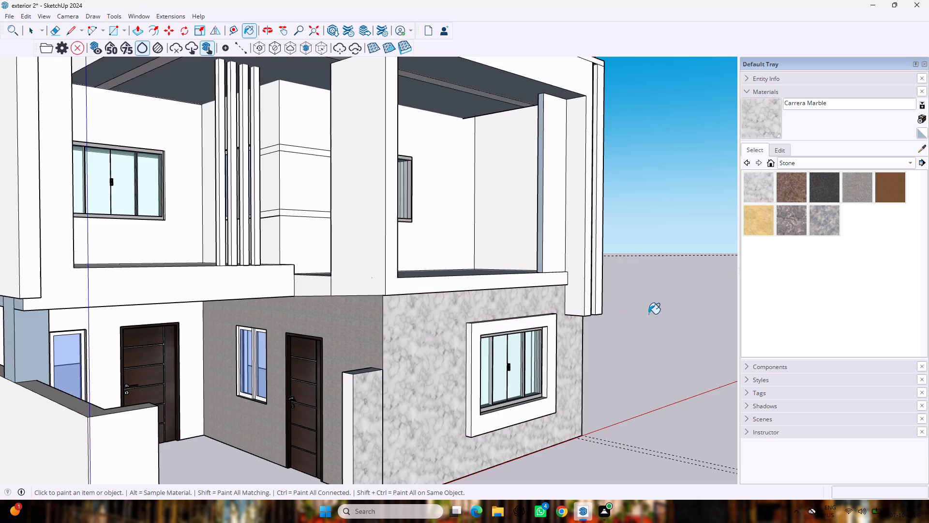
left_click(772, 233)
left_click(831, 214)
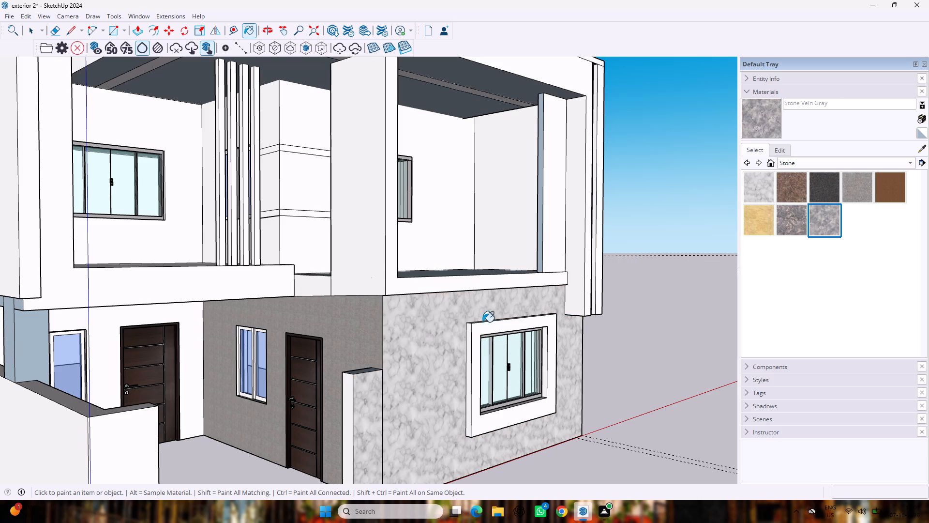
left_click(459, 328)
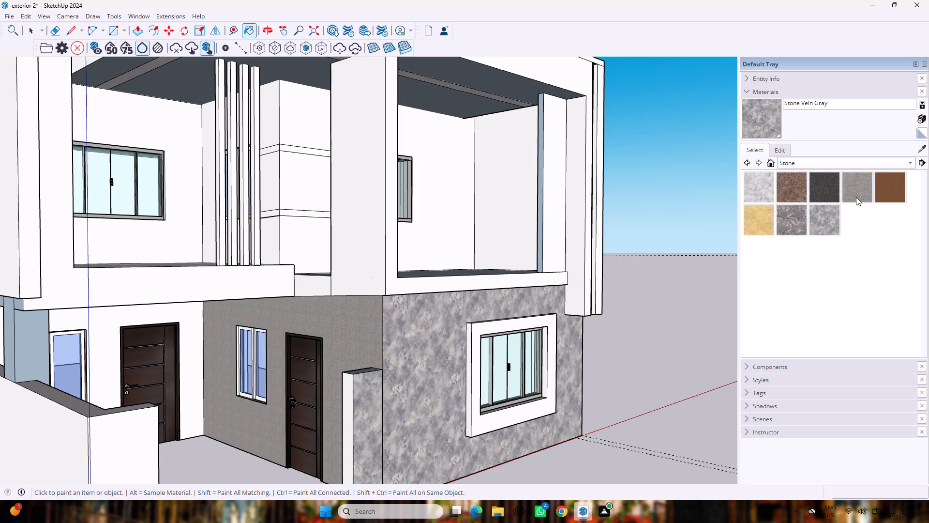
Repaint the ground-floor front window wall with Granite Light Gray.
left_click(856, 197)
left_click(413, 360)
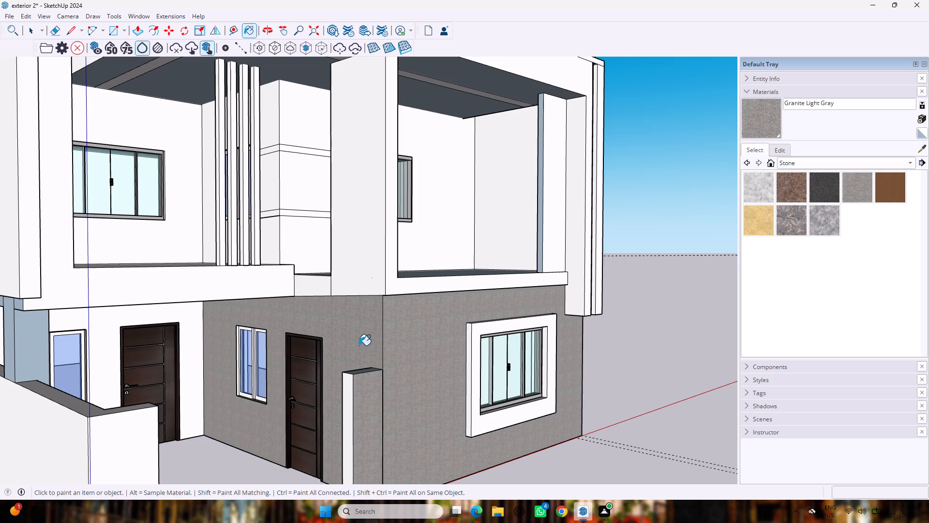
Examine the granite-painted ground-floor walls, the low porch pillar and the doors up close and from several angles.
scroll(352, 388, "up", 2)
scroll(356, 381, "down", 2)
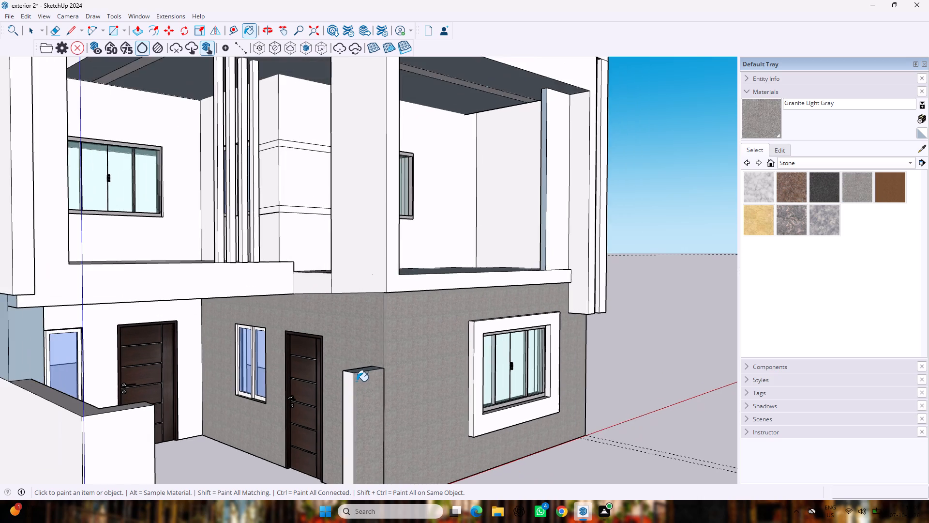
scroll(420, 393, "up", 4)
middle_click_drag(419, 378, 344, 409)
scroll(299, 387, "up", 3)
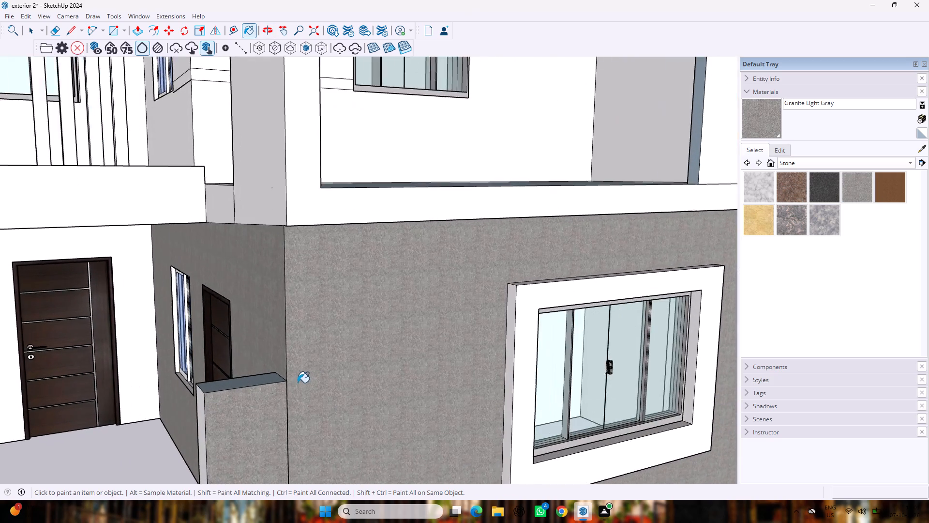
scroll(298, 383, "up", 8)
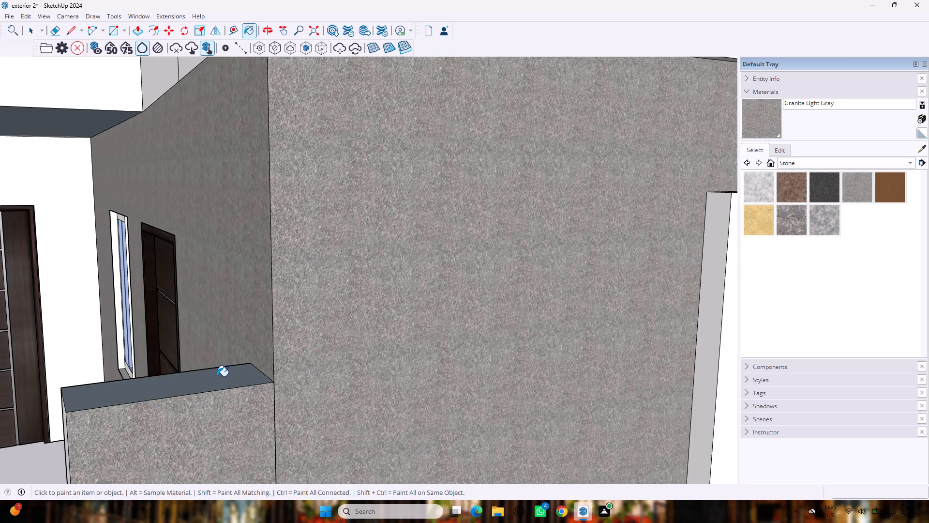
scroll(217, 382, "down", 13)
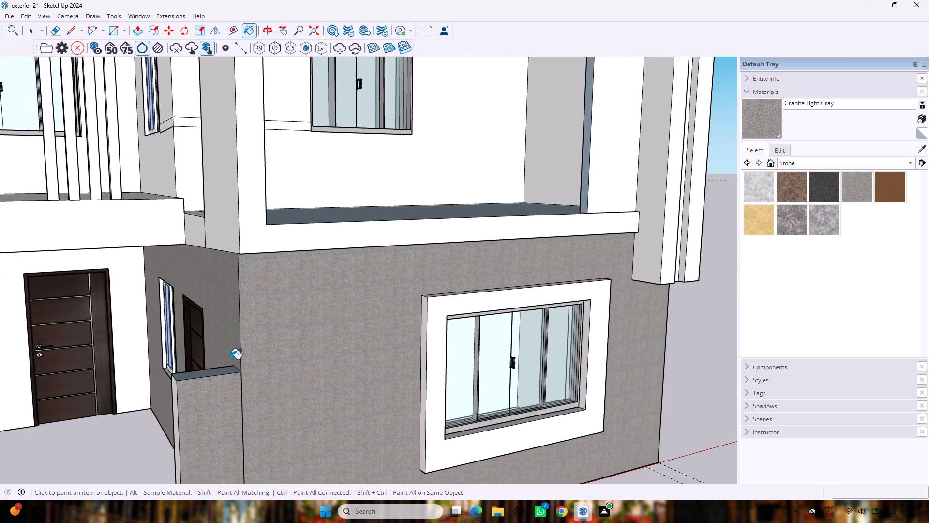
scroll(230, 359, "down", 6)
scroll(122, 444, "up", 4)
middle_click_drag(133, 427, 265, 432)
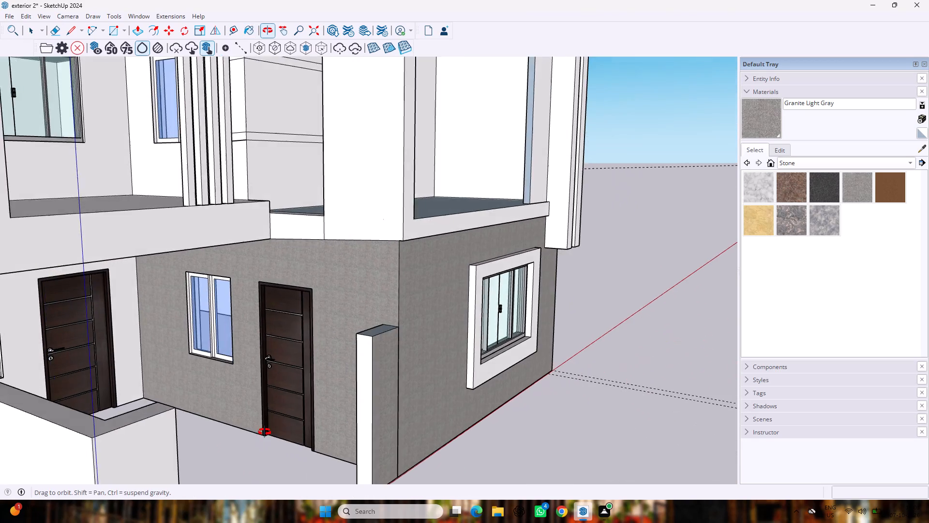
middle_click_drag(265, 432, 267, 429)
scroll(273, 412, "down", 5)
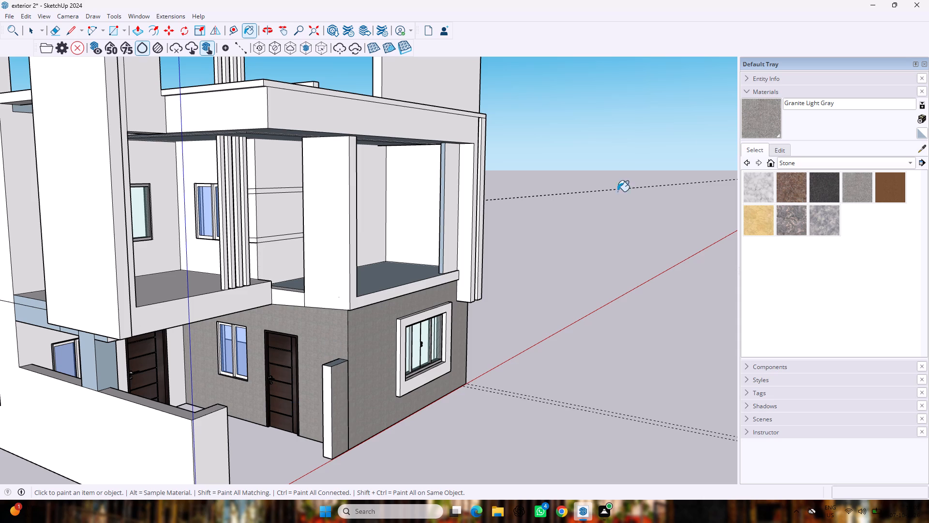
Paint the four vertical slats on the upper-floor balcony with Wood Cherry Original from the Wood collection.
left_click(869, 158)
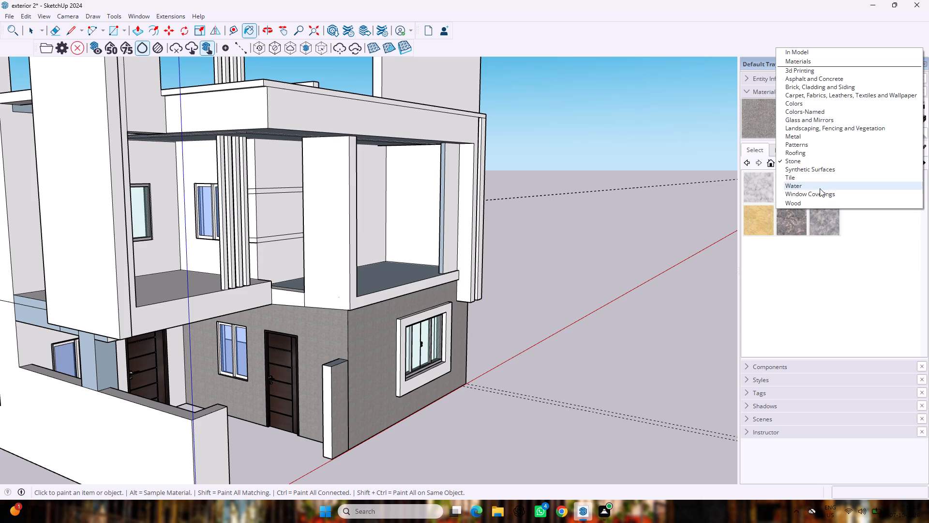
left_click(809, 199)
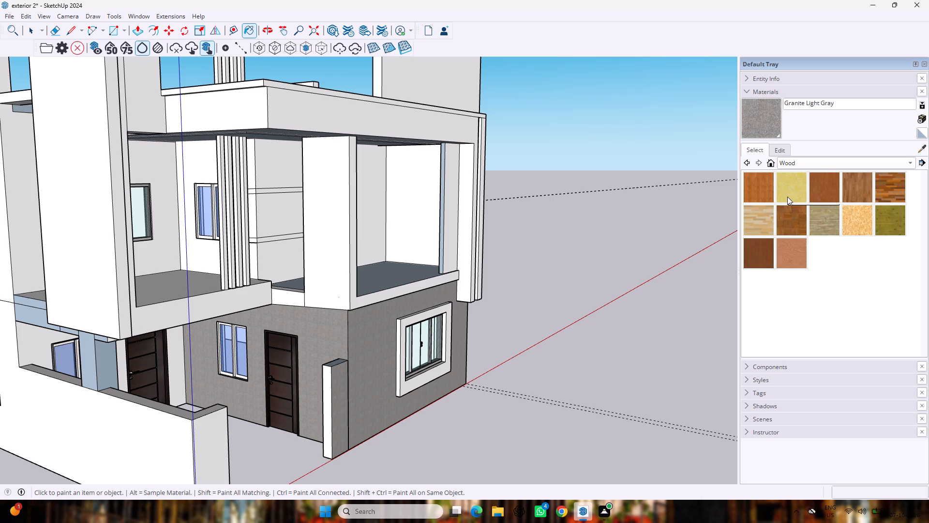
scroll(787, 197, "down", 15)
left_click(821, 198)
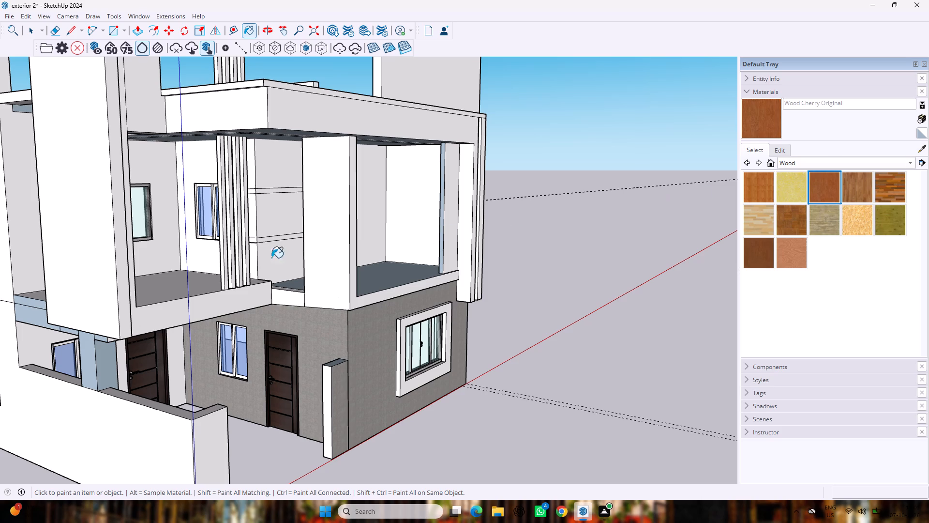
scroll(225, 256, "up", 8)
left_click(251, 241)
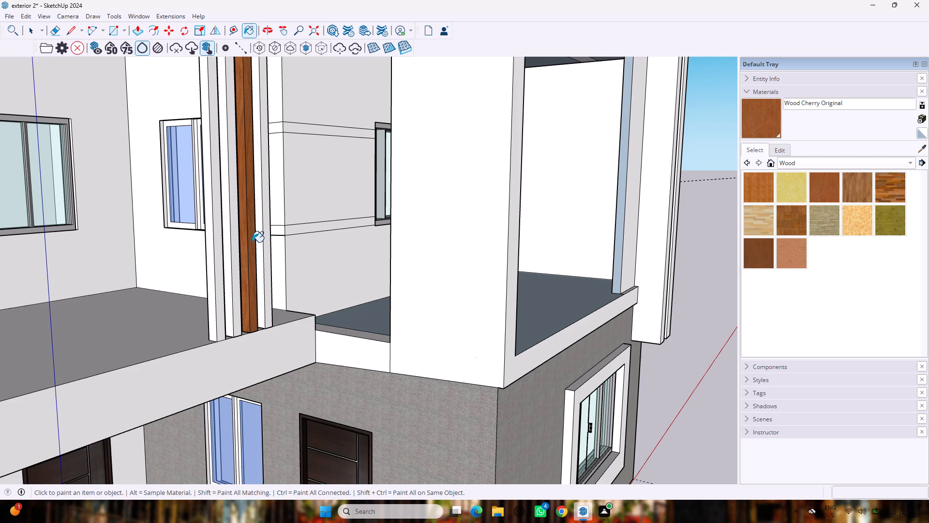
left_click(264, 243)
left_click(232, 263)
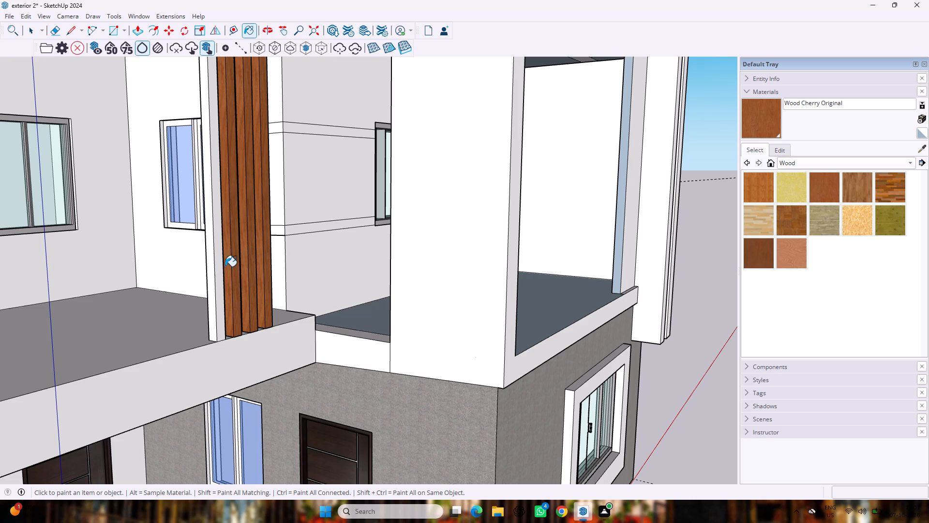
left_click(214, 271)
scroll(219, 267, "down", 2)
left_click(215, 271)
left_click(215, 272)
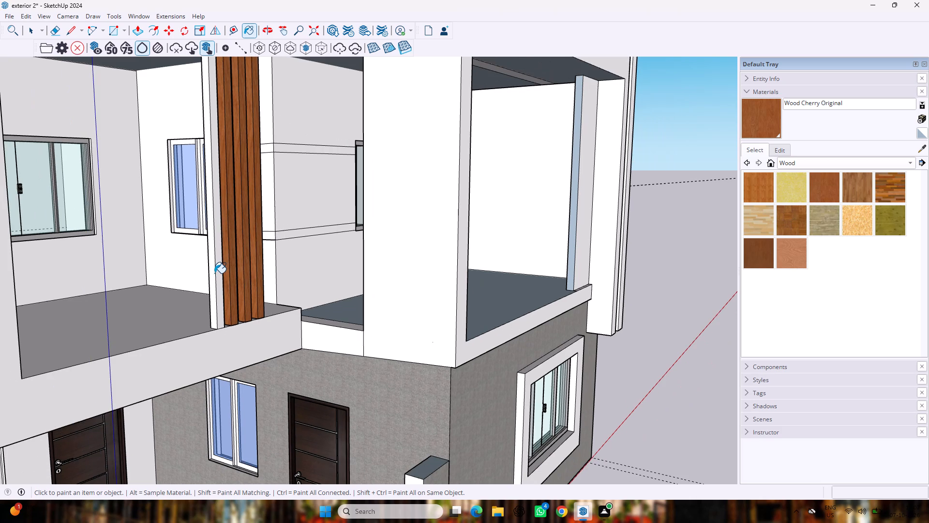
left_click(213, 273)
left_click(219, 271)
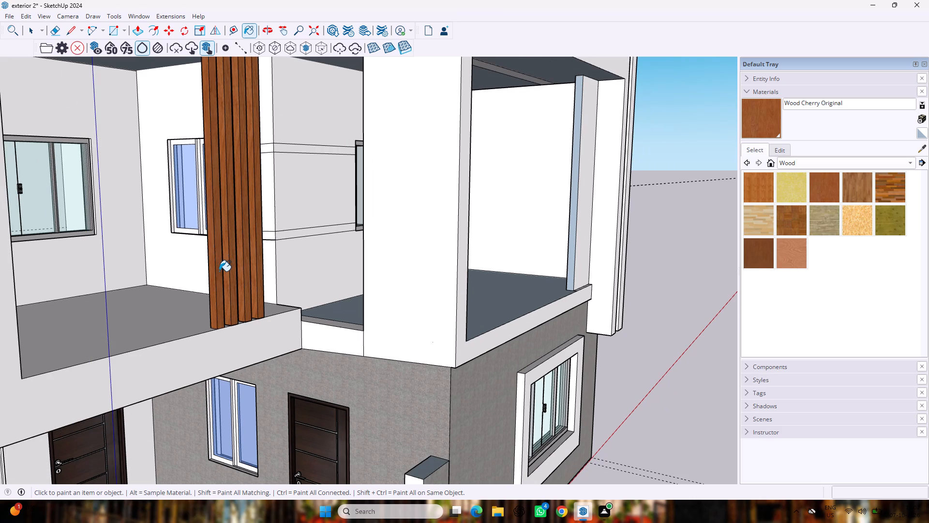
Paint the middle panel of the banded upper-floor wall behind the slats with Wood Board Cork.
scroll(224, 265, "down", 12)
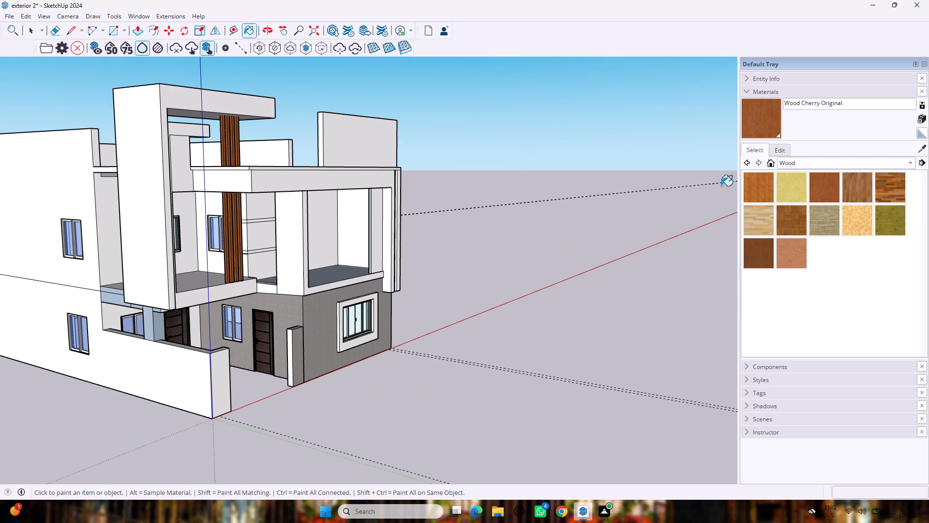
left_click(868, 193)
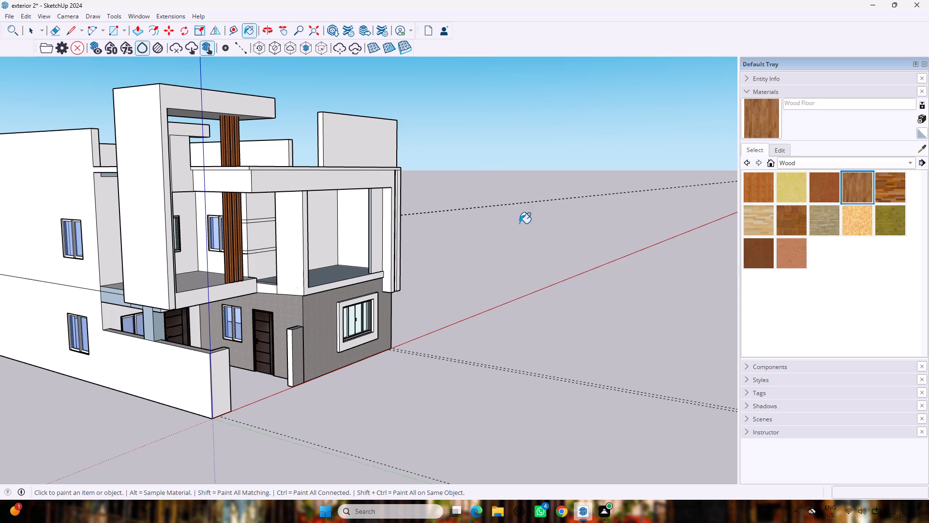
left_click(790, 186)
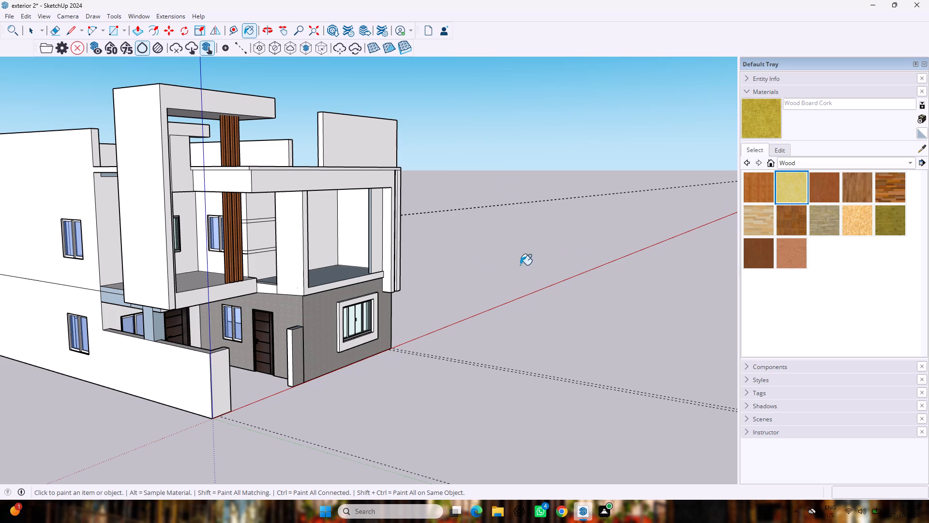
scroll(401, 255, "up", 5)
left_click(129, 233)
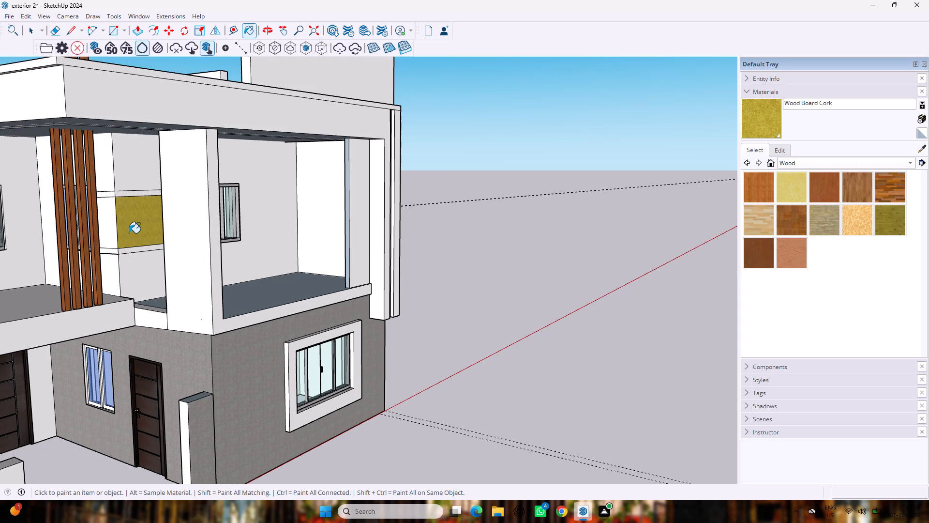
Paint the side wall's middle panel and the large window wall on the upper-floor balcony with Wood Board Cork.
left_click(101, 243)
left_click(139, 176)
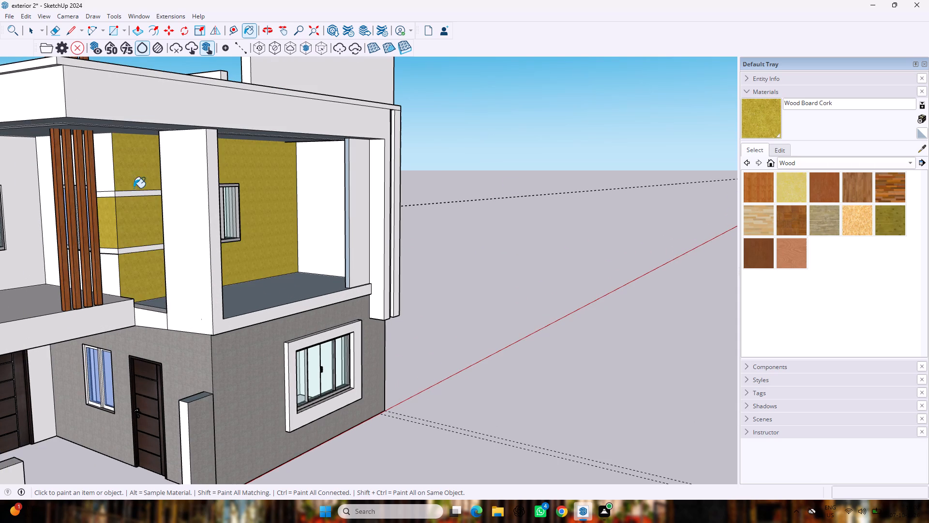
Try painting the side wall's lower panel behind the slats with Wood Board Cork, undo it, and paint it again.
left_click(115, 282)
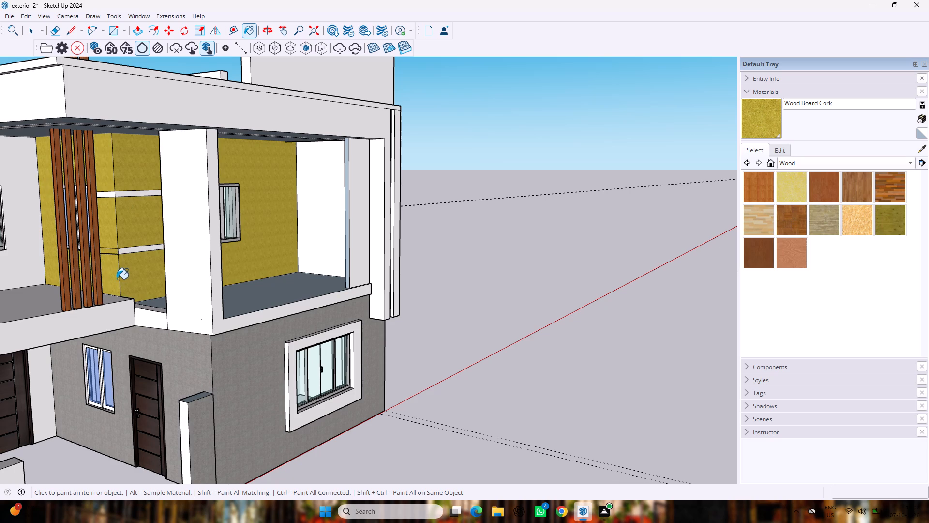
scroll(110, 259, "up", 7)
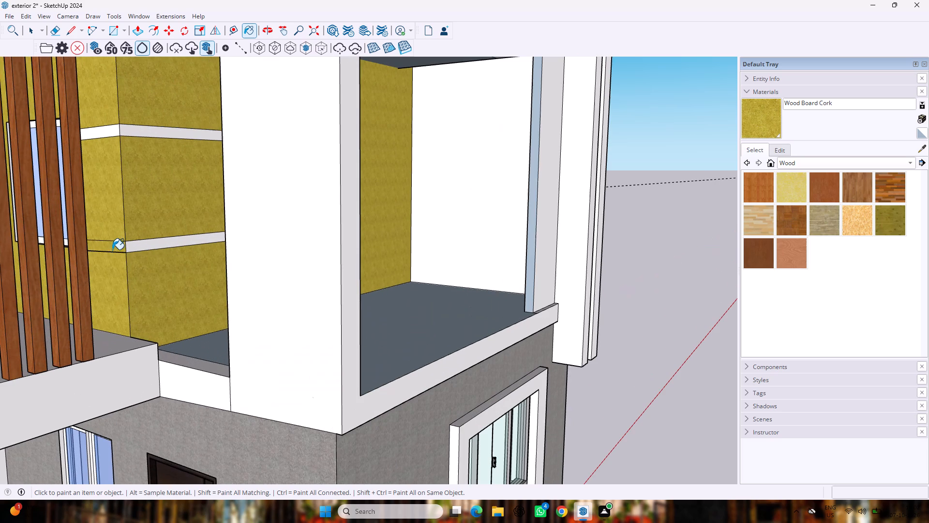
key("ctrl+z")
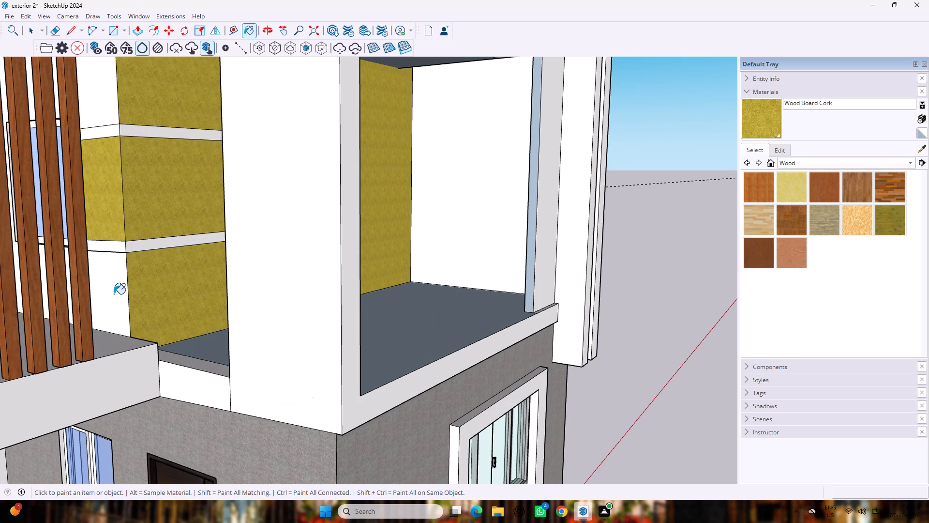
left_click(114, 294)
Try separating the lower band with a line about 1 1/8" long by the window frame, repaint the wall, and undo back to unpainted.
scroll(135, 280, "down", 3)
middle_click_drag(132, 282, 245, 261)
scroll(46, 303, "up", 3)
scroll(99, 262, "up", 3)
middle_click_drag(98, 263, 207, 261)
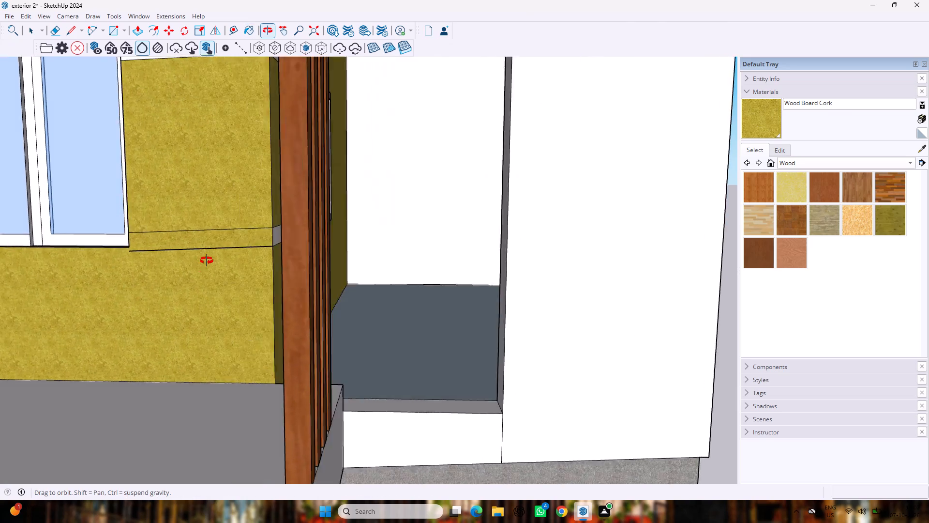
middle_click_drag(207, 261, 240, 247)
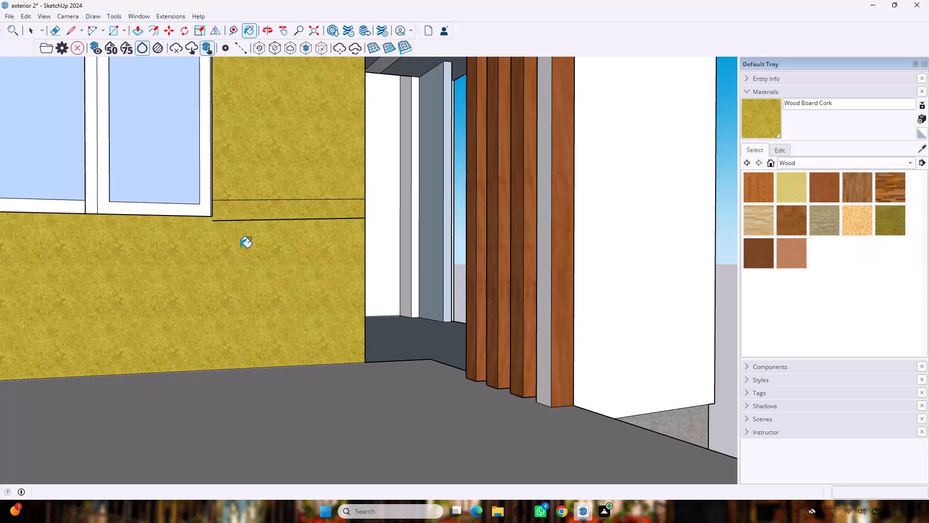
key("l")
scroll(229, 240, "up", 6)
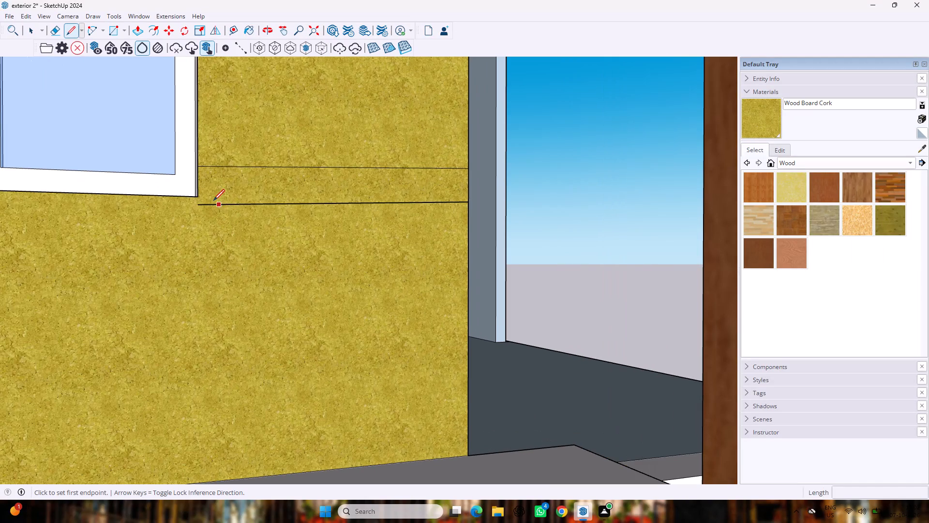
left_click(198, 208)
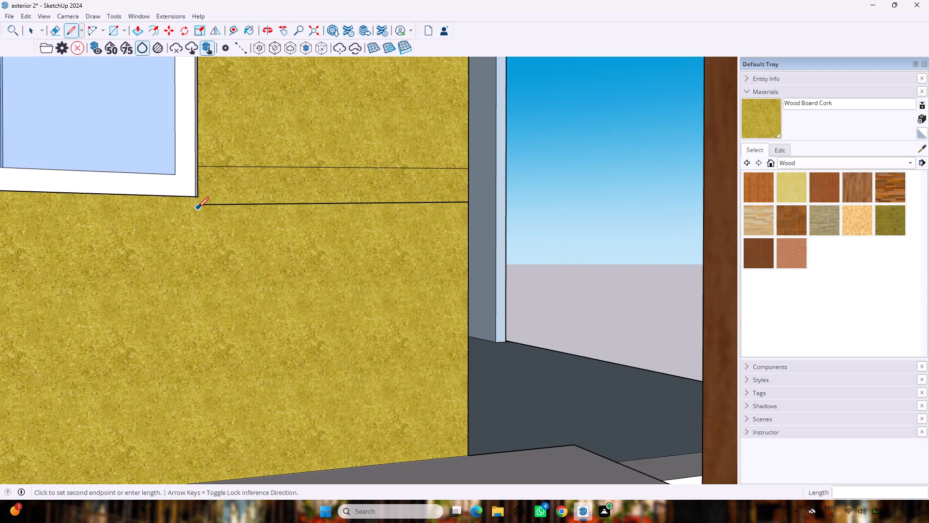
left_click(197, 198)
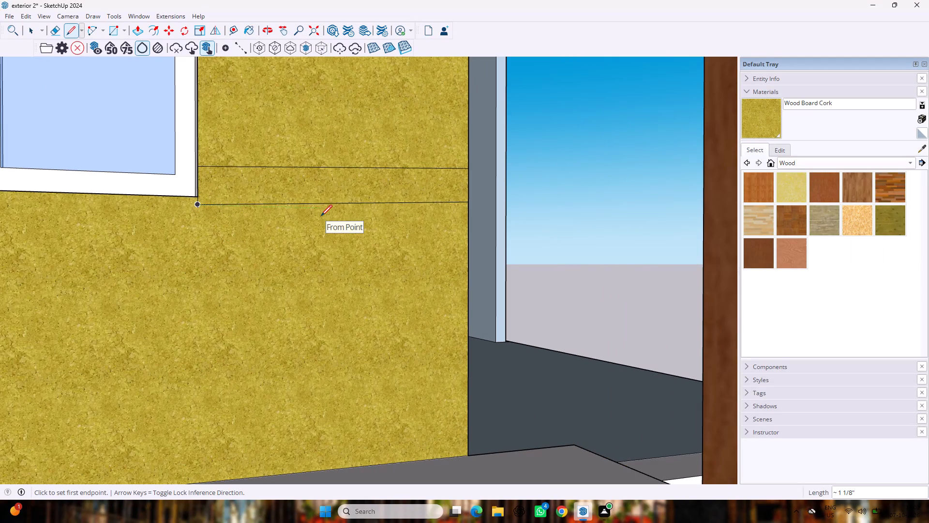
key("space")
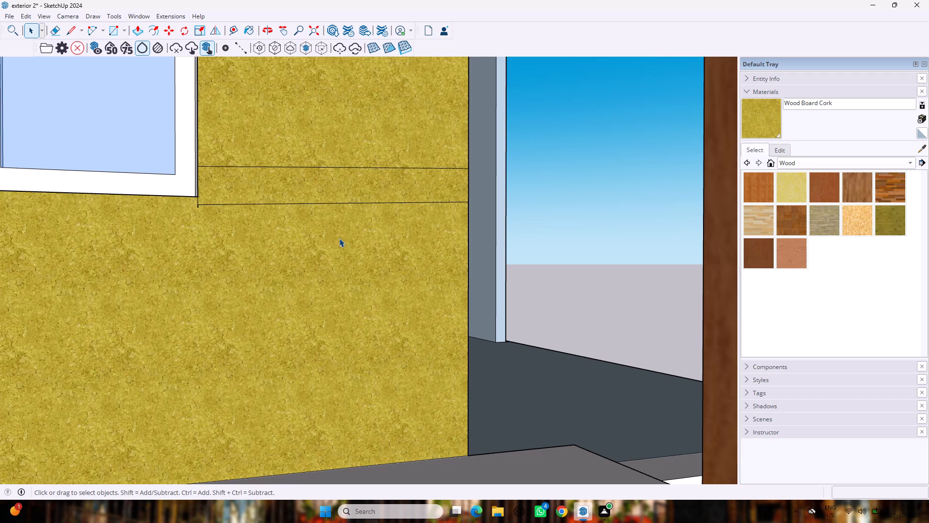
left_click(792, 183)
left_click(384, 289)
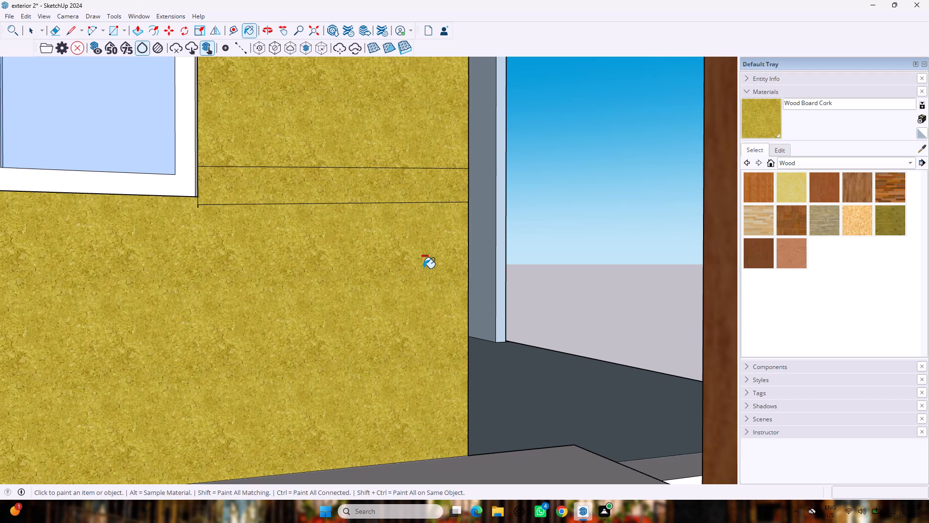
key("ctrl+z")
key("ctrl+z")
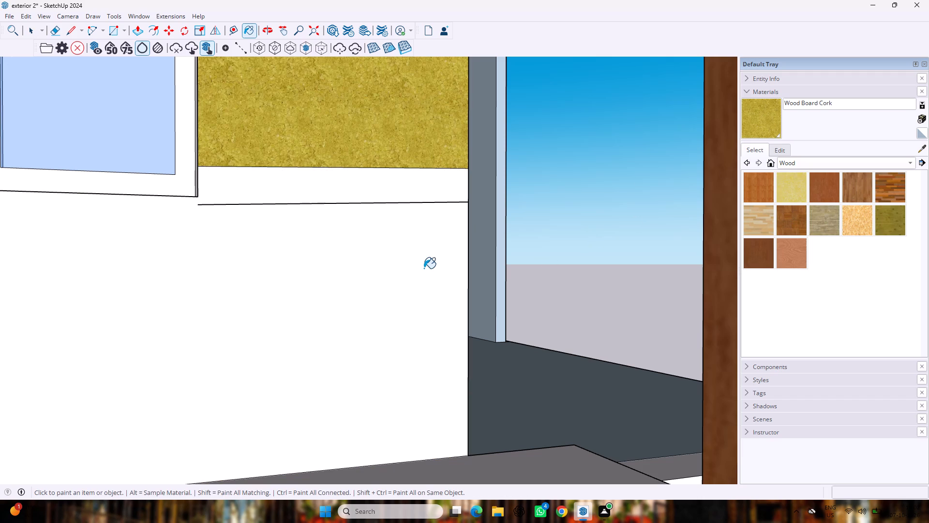
Draw a line about 13/16" long from the window frame's lower corner to the end of the lower band's bottom edge.
key("l")
left_click(200, 197)
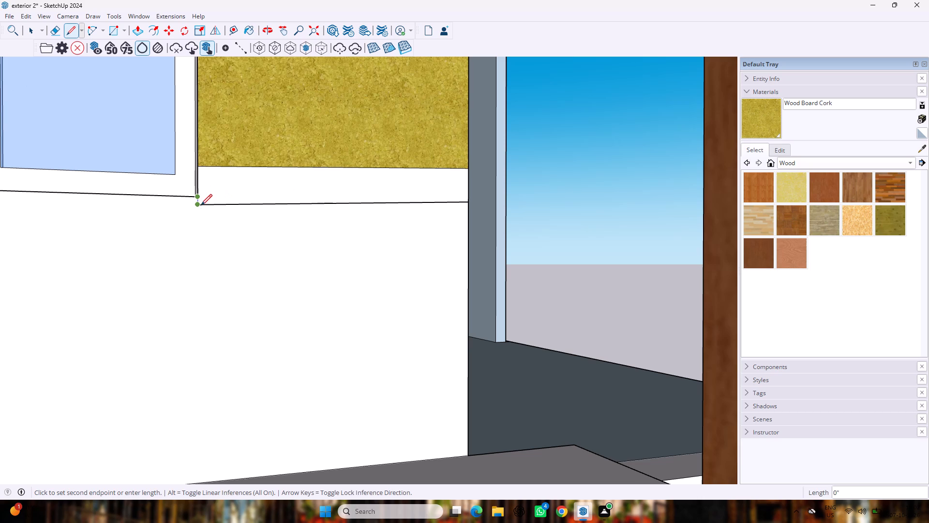
left_click(199, 206)
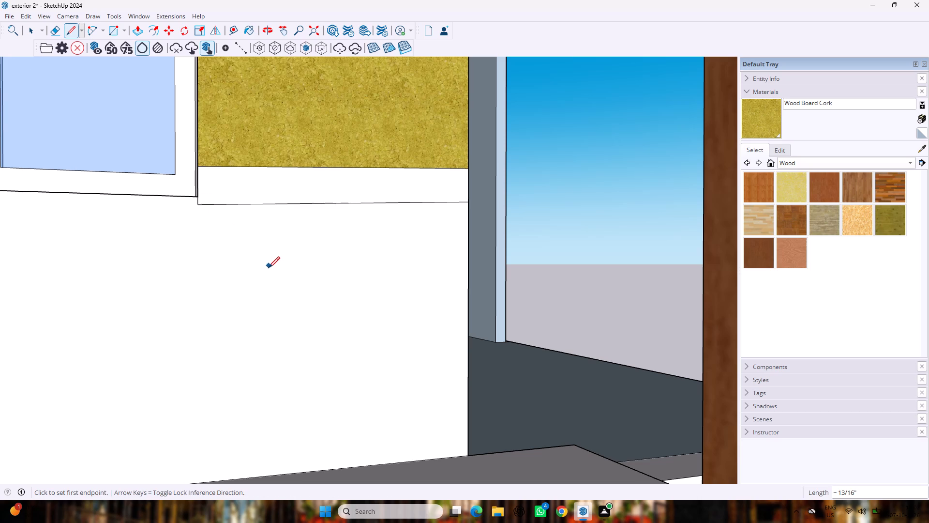
Paint the side wall below the lower white band with Wood Board Cork.
key("p")
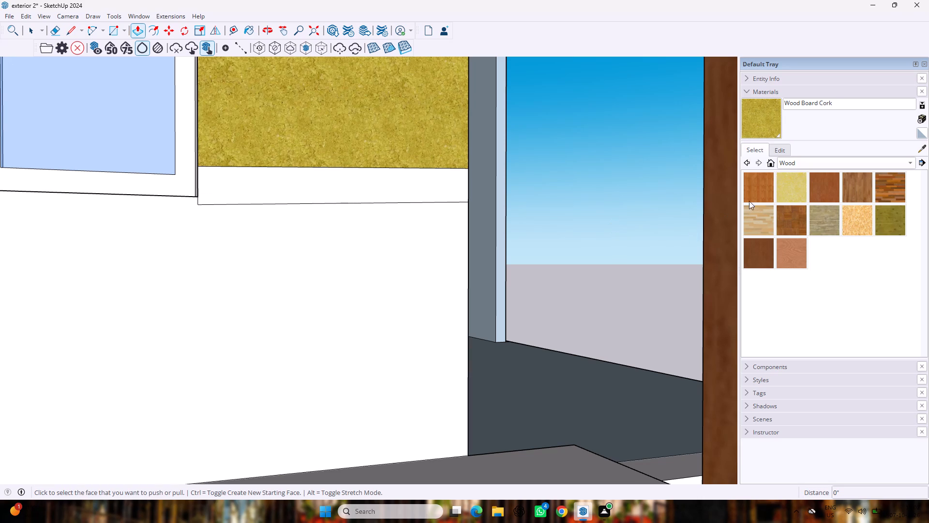
left_click(808, 188)
left_click(793, 190)
left_click(398, 338)
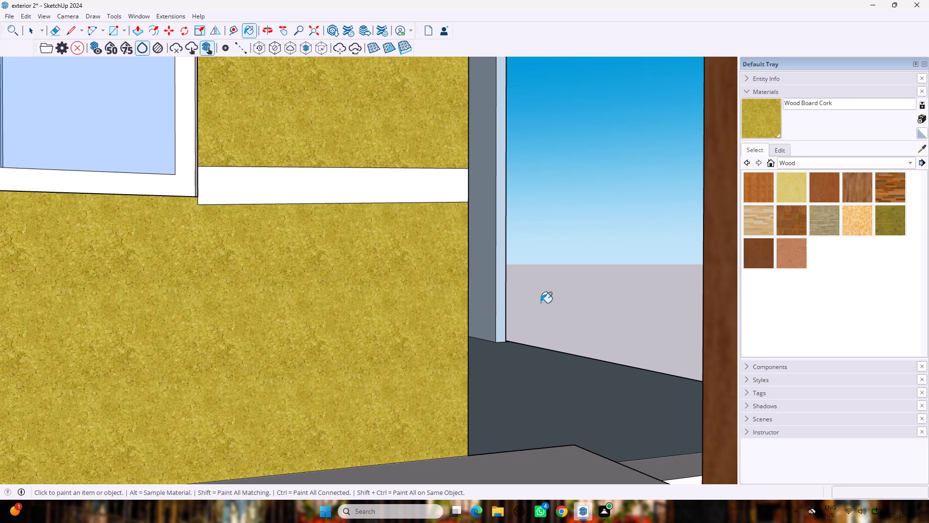
Browse the Patterns, Roofing, Landscaping, Fencing and Vegetation, and Glass and Mirrors collections for an alternative wall material.
middle_click_drag(561, 295, 134, 327)
scroll(134, 327, "down", 11)
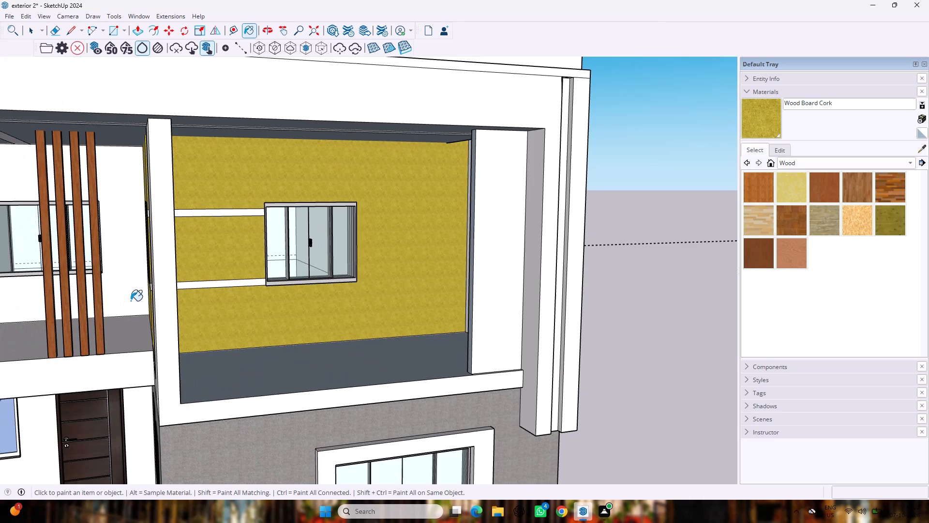
scroll(156, 295, "down", 6)
middle_click_drag(155, 298, 267, 317)
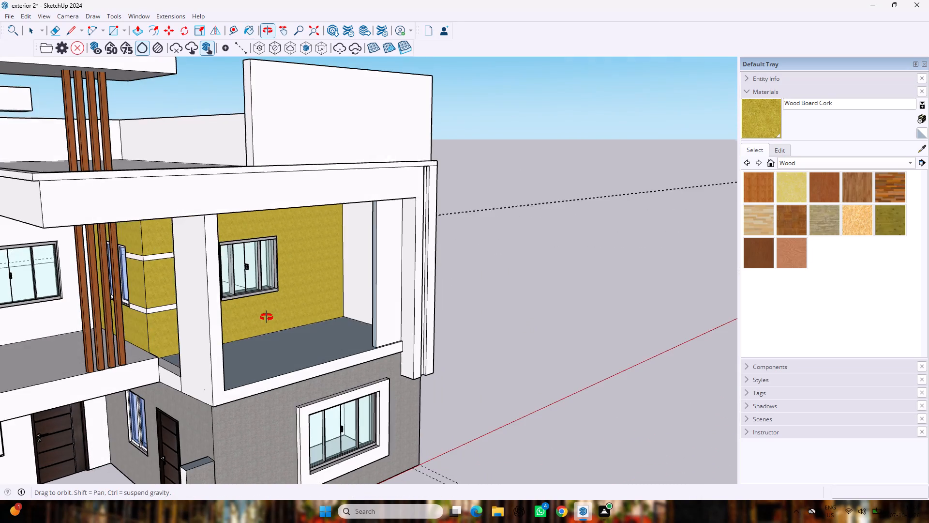
middle_click_drag(267, 317, 269, 313)
scroll(271, 308, "down", 4)
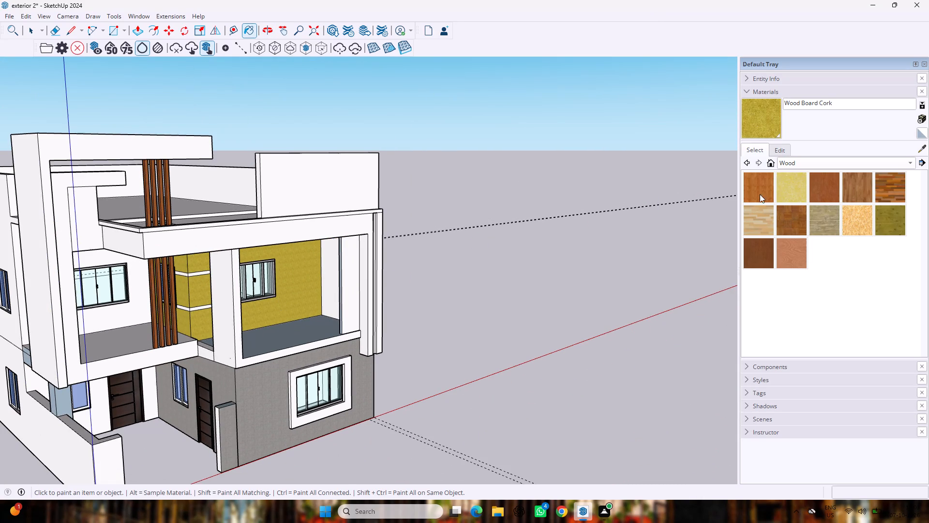
left_click(802, 165)
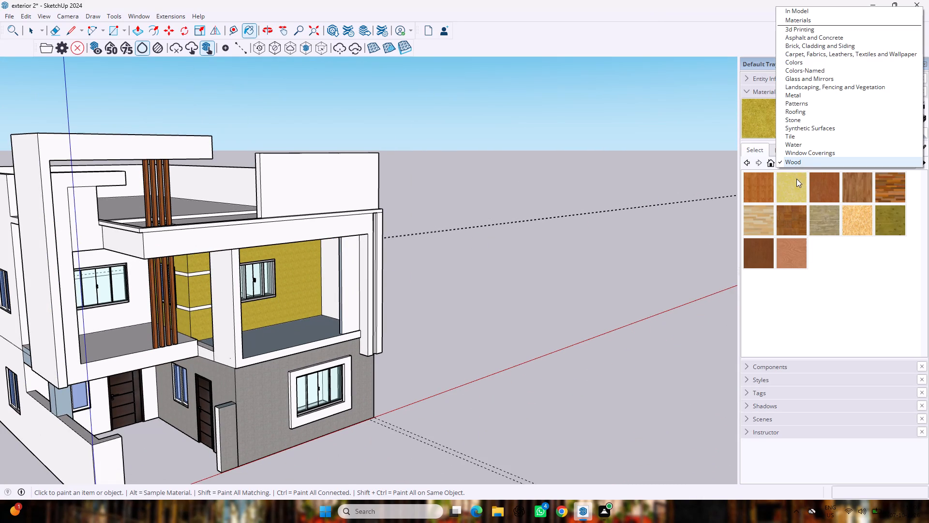
double_click(801, 107)
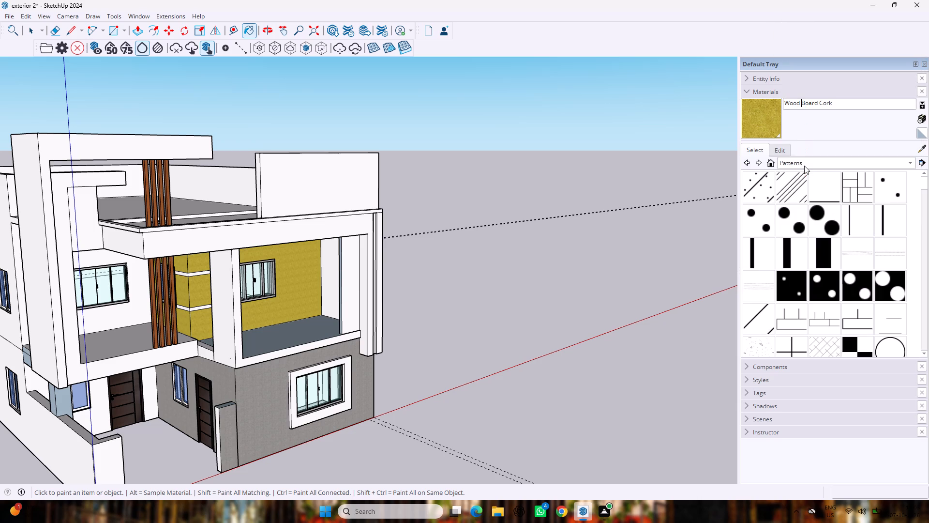
left_click(804, 164)
left_click(804, 167)
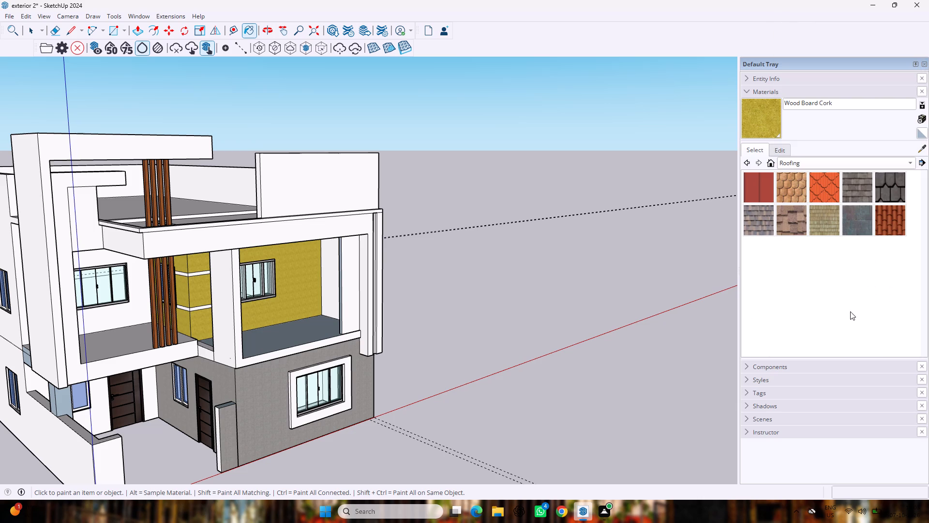
left_click(817, 167)
left_click(805, 135)
scroll(752, 236, "down", 2)
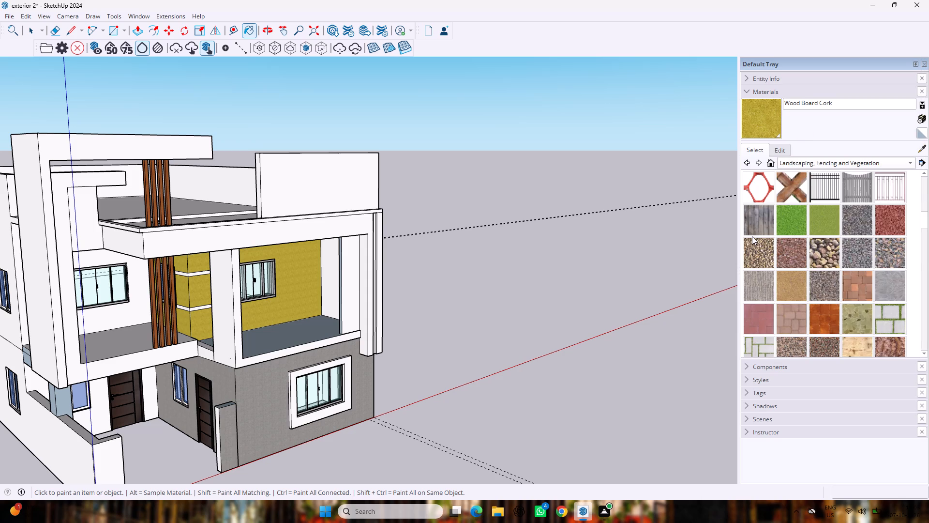
scroll(752, 236, "down", 7)
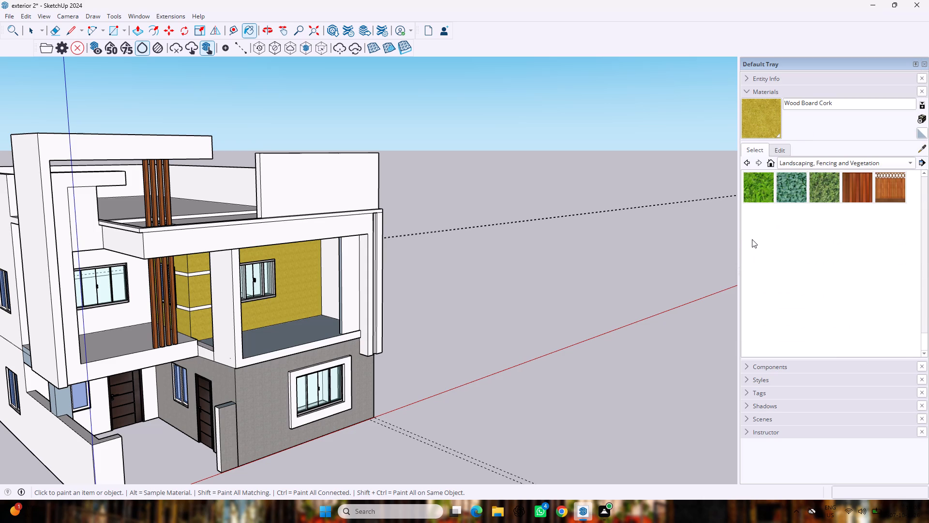
scroll(752, 239, "up", 10)
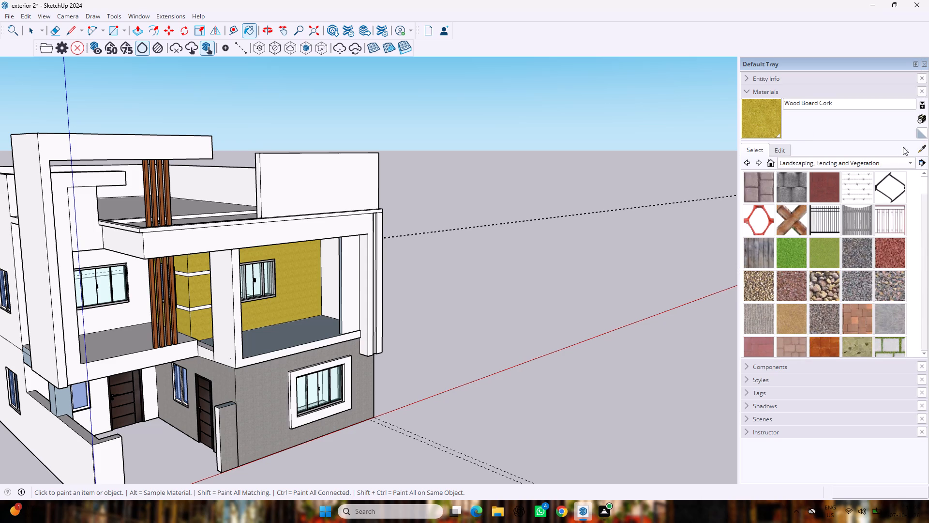
left_click(904, 167)
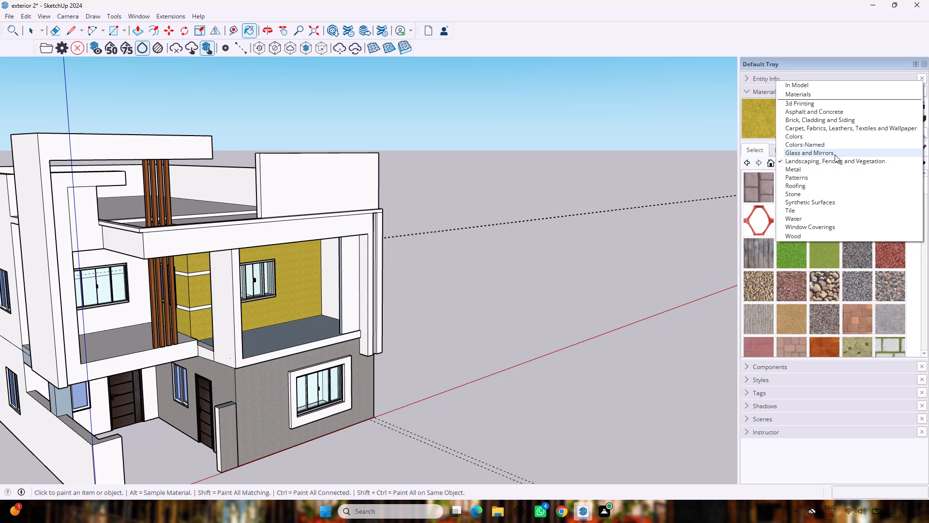
left_click(833, 154)
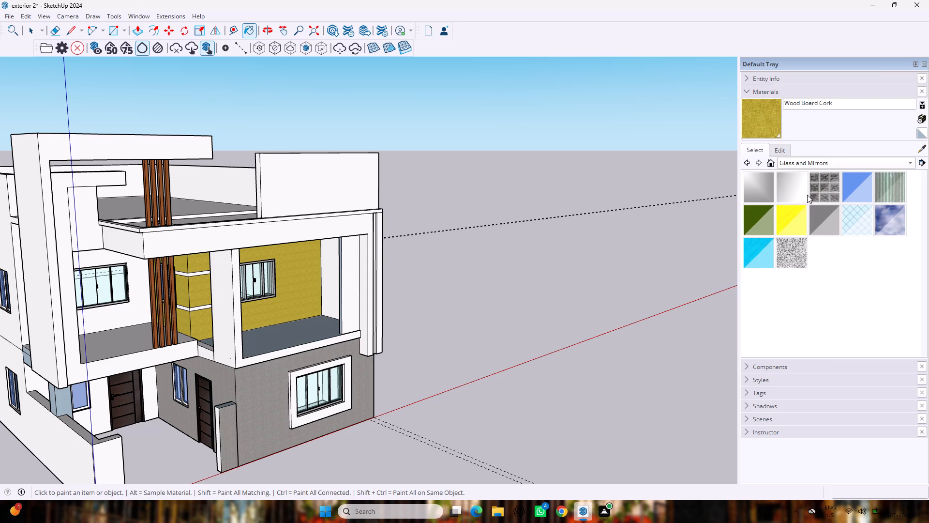
Paint the upper balcony's back wall and the banded wall panels with Chipboard from the 3d Printing collection.
left_click(840, 162)
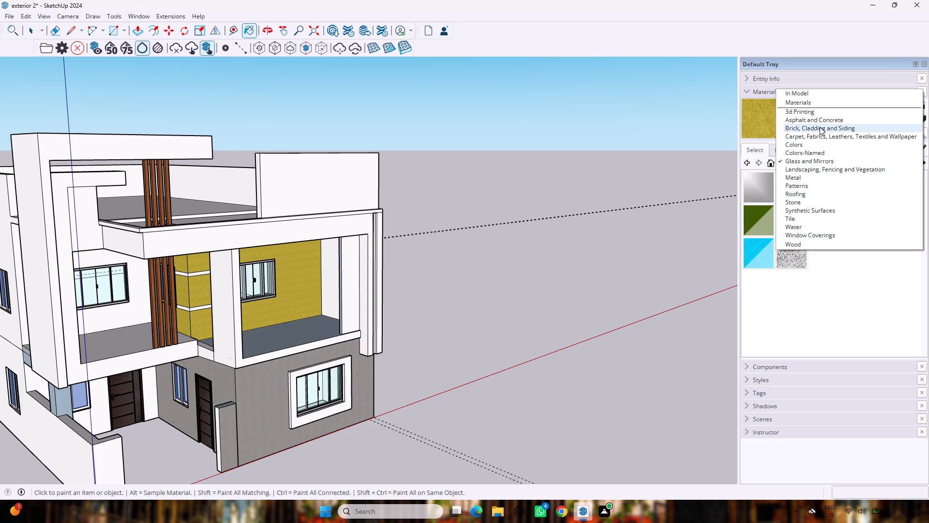
left_click(820, 108)
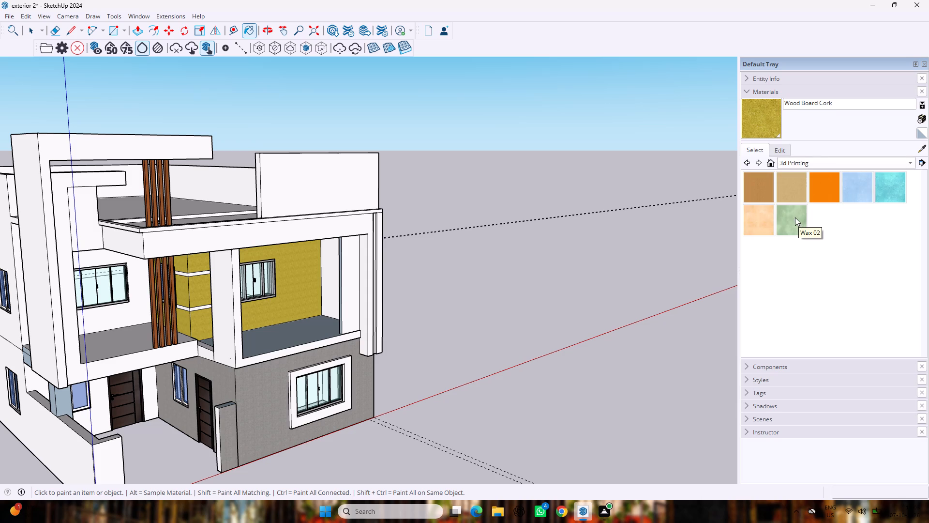
left_click(793, 193)
left_click(291, 310)
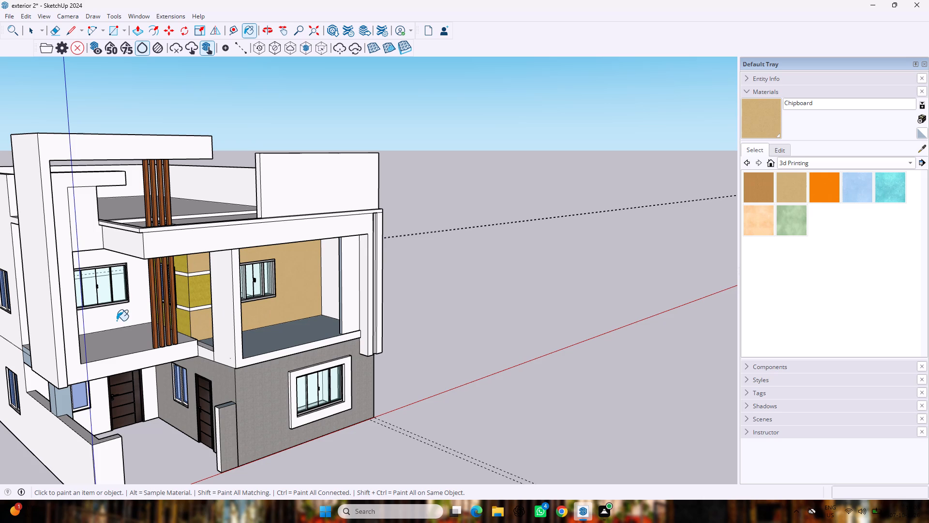
scroll(77, 306, "up", 3)
middle_click_drag(100, 323, 270, 306)
scroll(270, 307, "up", 1)
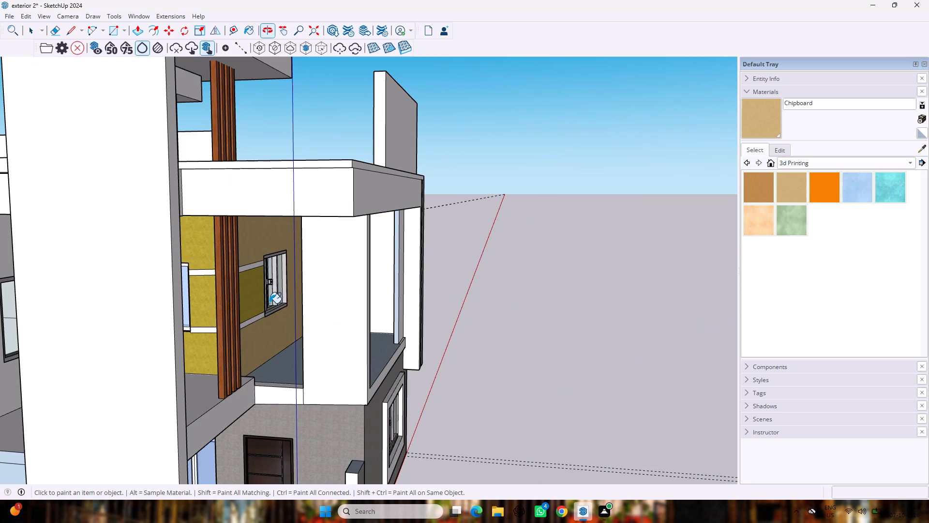
left_click(244, 296)
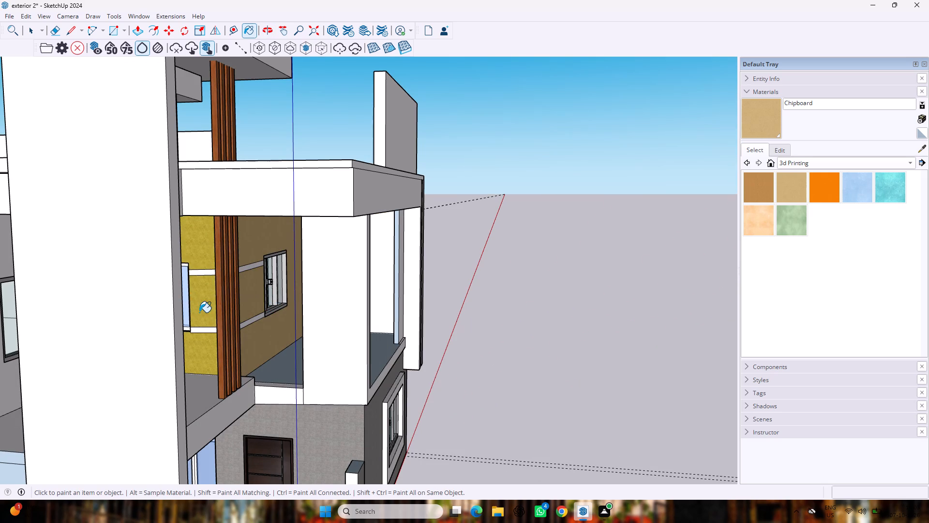
left_click(199, 312)
left_click(196, 255)
Paint the upper-floor wall around the four-pane window behind the wood slats with Chipboard.
middle_click_drag(232, 342, 232, 345)
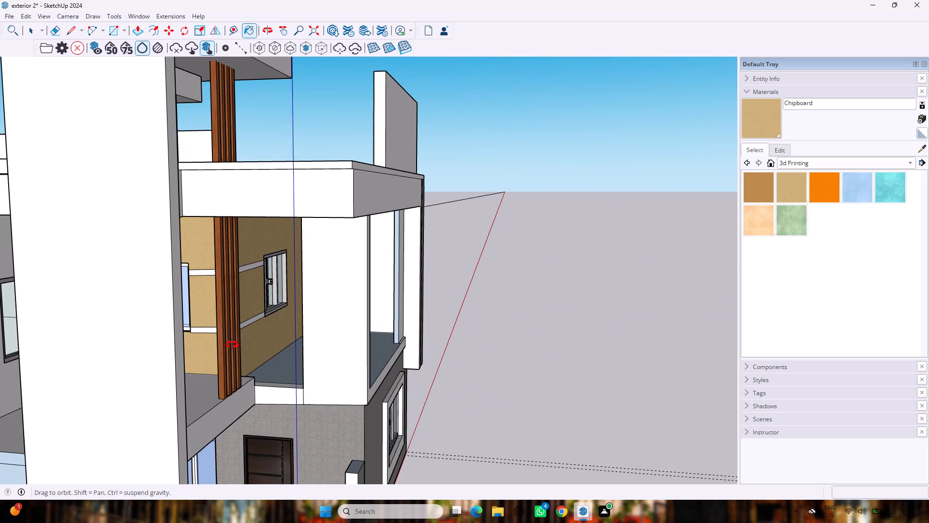
middle_click_drag(232, 345, 157, 345)
scroll(157, 345, "down", 6)
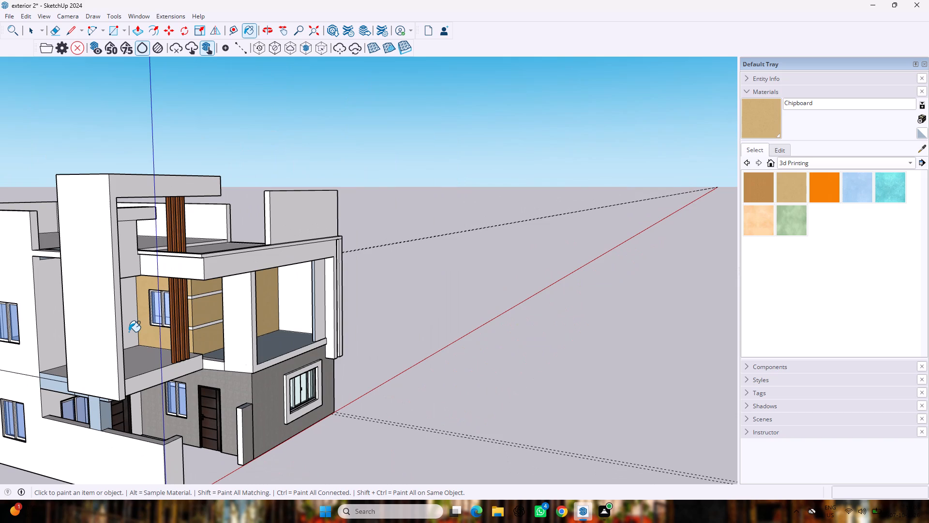
scroll(127, 325, "up", 2)
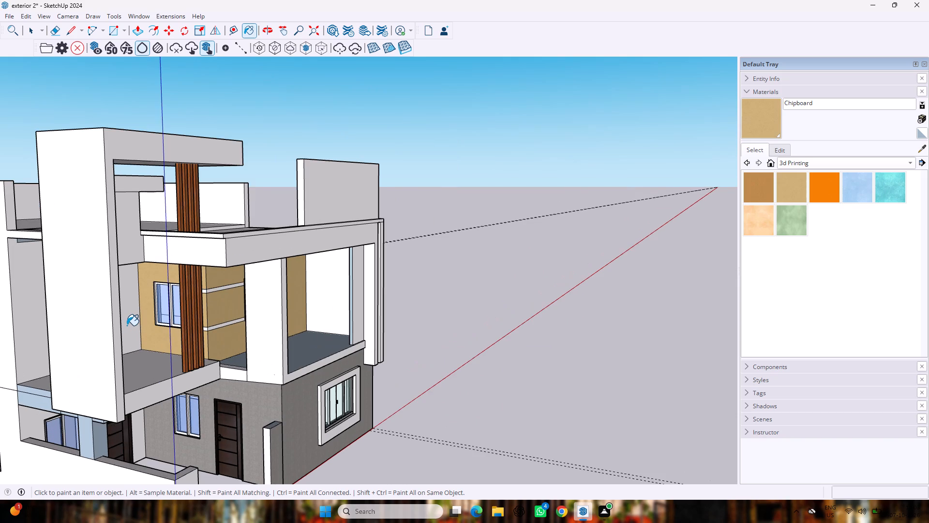
scroll(127, 325, "up", 3)
middle_click_drag(127, 323, 16, 334)
middle_click(16, 334)
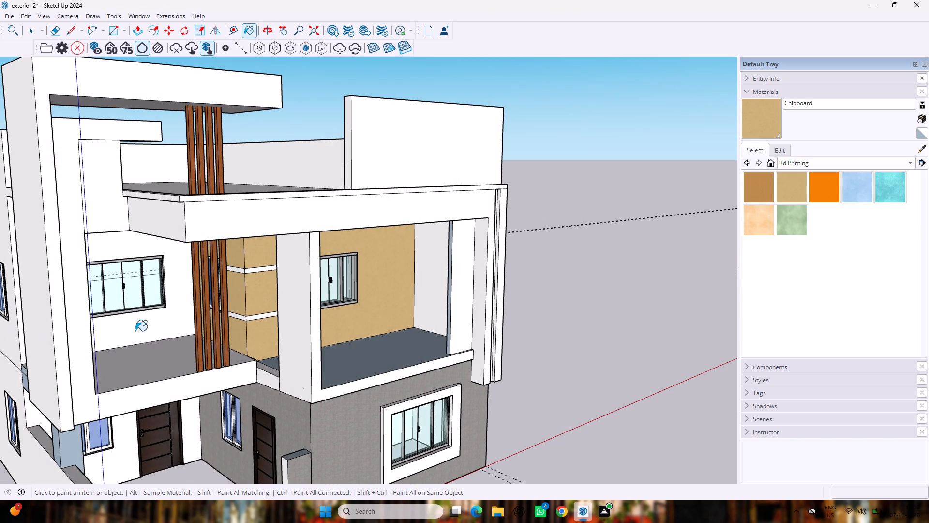
left_click(135, 331)
Paint the ground-floor entrance wall around the front door and blue window with Chipboard.
middle_click_drag(37, 348, 188, 331)
scroll(188, 331, "down", 5)
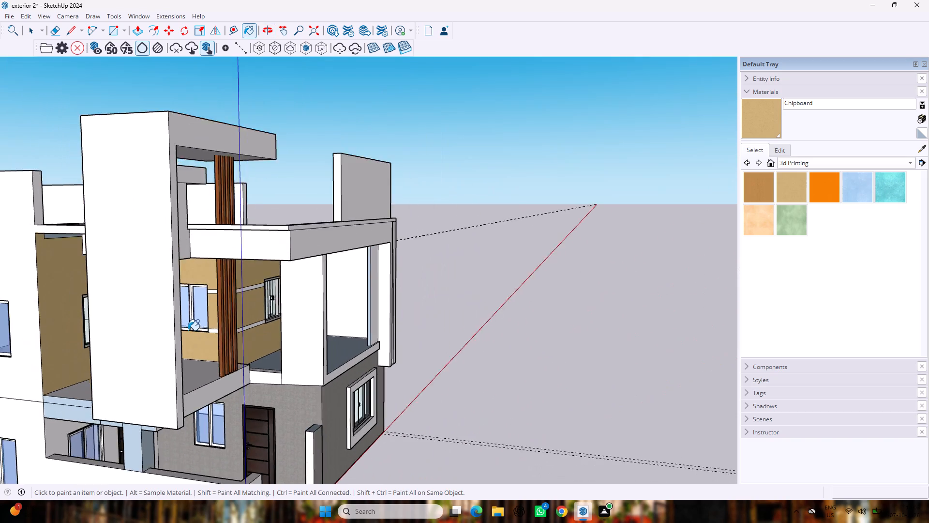
scroll(188, 330, "down", 1)
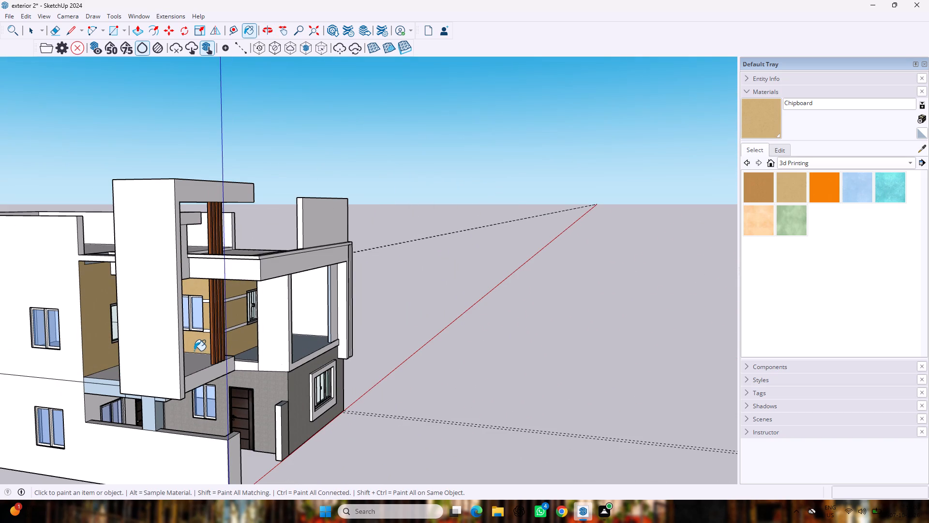
scroll(168, 400, "up", 1)
middle_click_drag(426, 502, 198, 382)
scroll(339, 386, "down", 3)
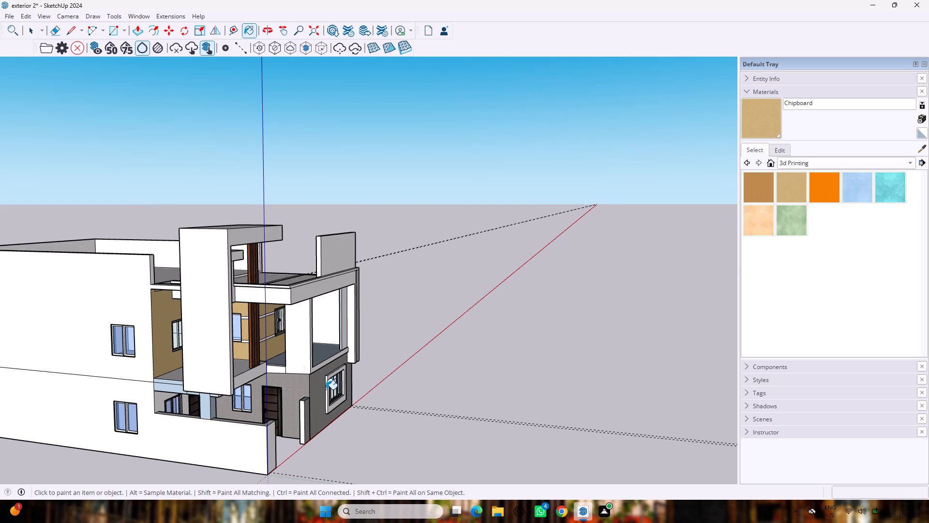
middle_click_drag(322, 379, 59, 363)
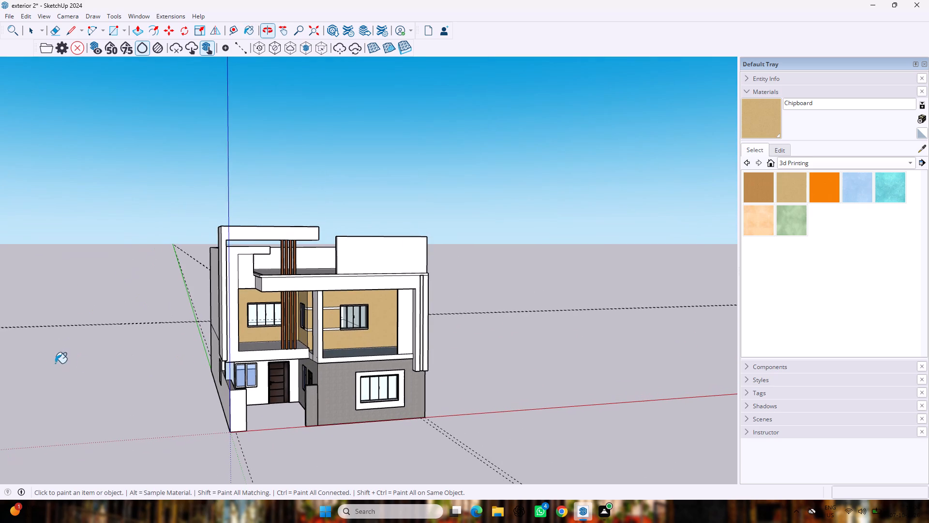
scroll(266, 444, "up", 3)
left_click(255, 389)
Pick the brown wood material Material68 from the materials already in the model.
middle_click_drag(268, 400, 303, 445)
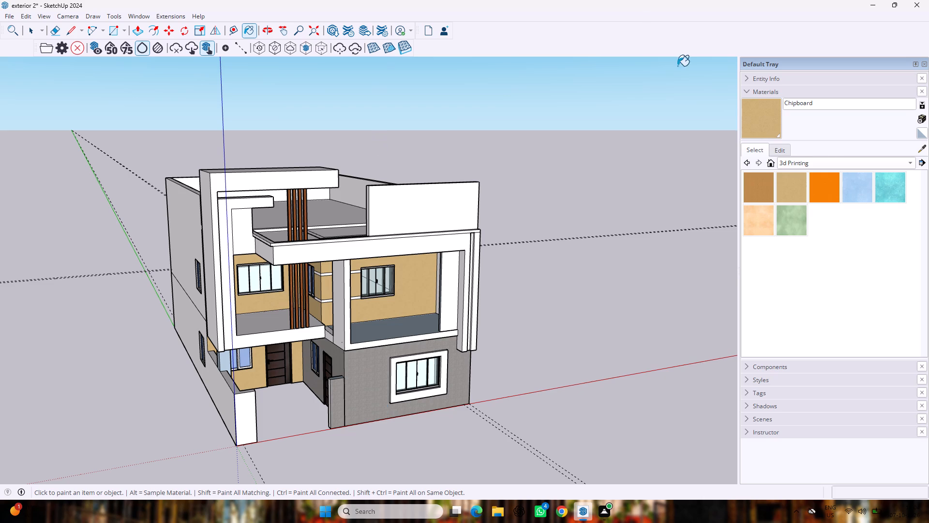
left_click(830, 156)
left_click(830, 159)
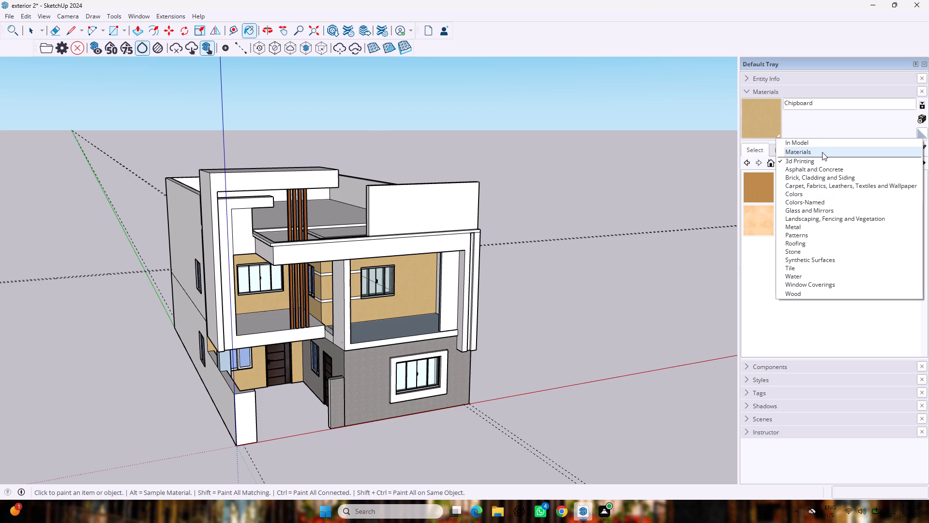
scroll(822, 151, "up", 2)
left_click(822, 140)
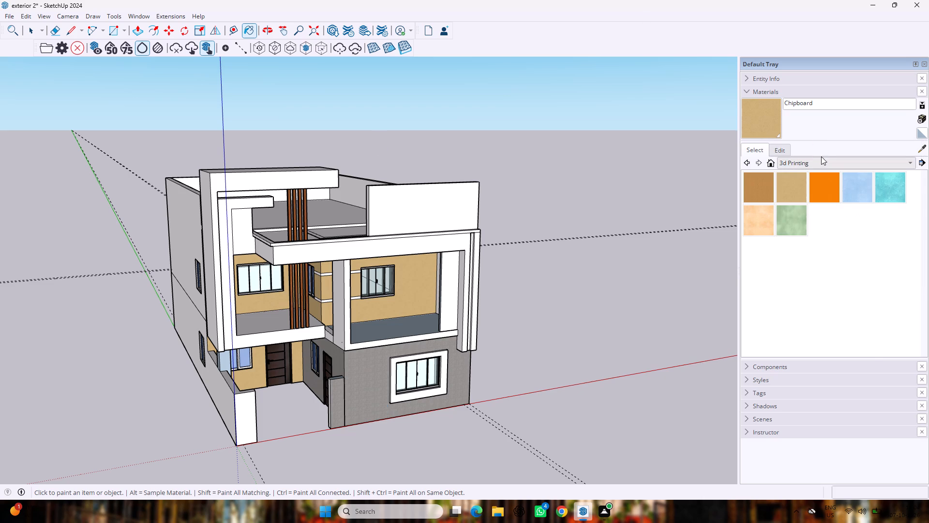
scroll(824, 218, "down", 1)
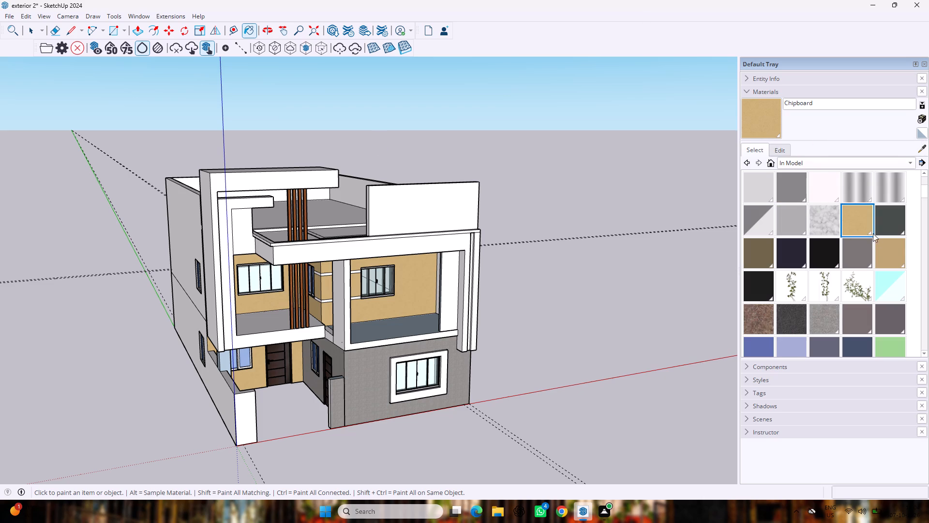
left_click(899, 249)
scroll(886, 253, "down", 4)
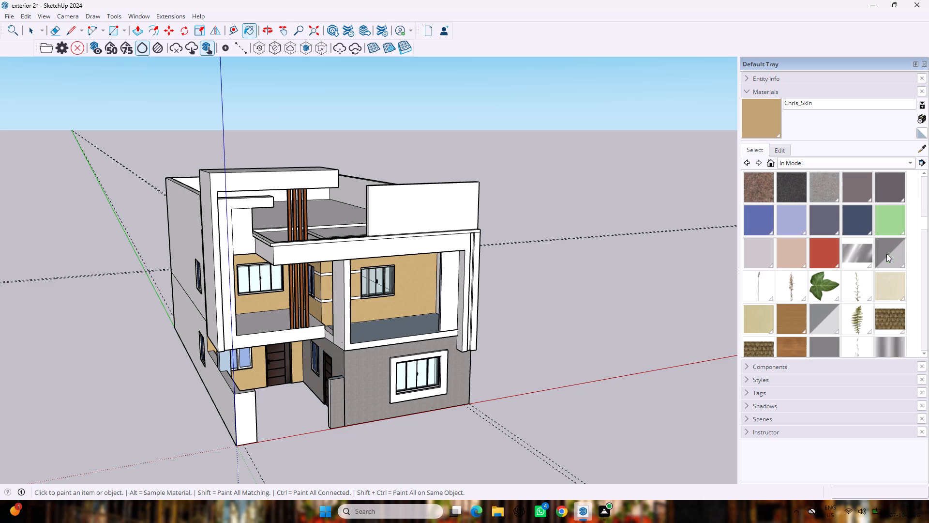
scroll(886, 254, "down", 3)
left_click(802, 252)
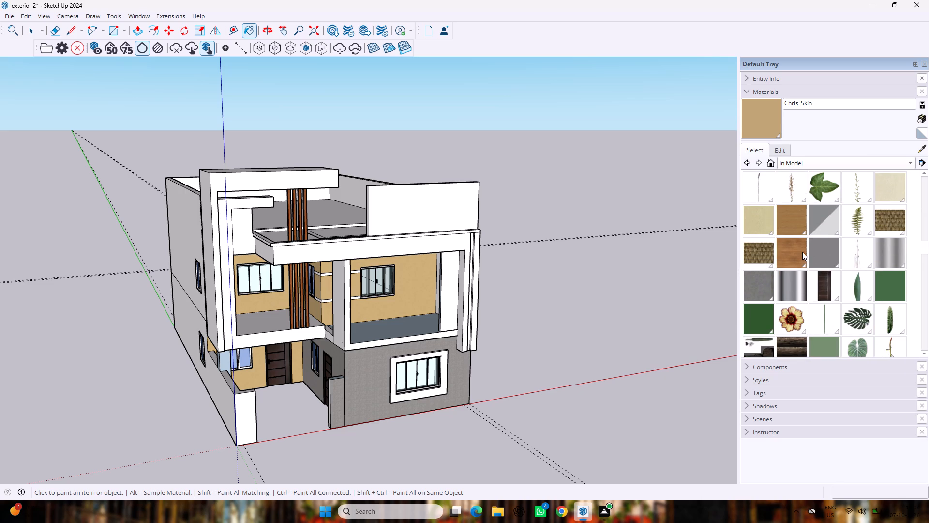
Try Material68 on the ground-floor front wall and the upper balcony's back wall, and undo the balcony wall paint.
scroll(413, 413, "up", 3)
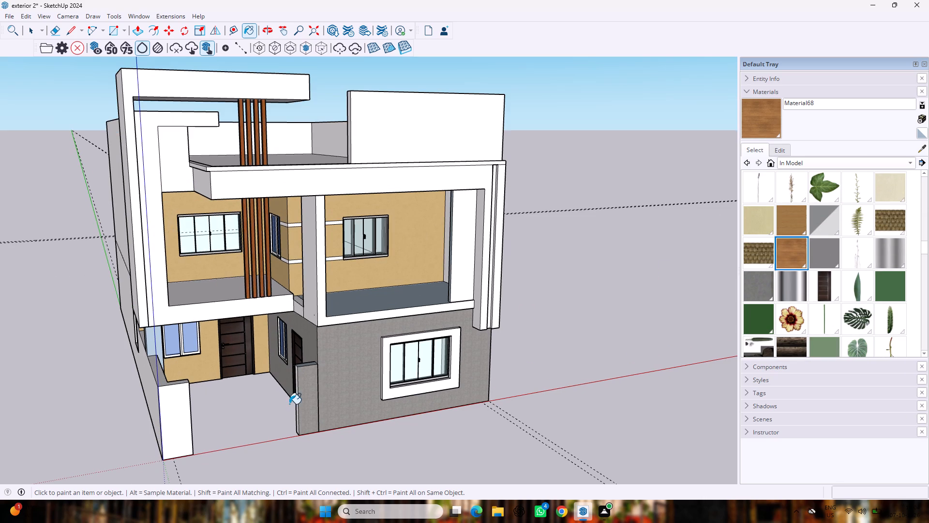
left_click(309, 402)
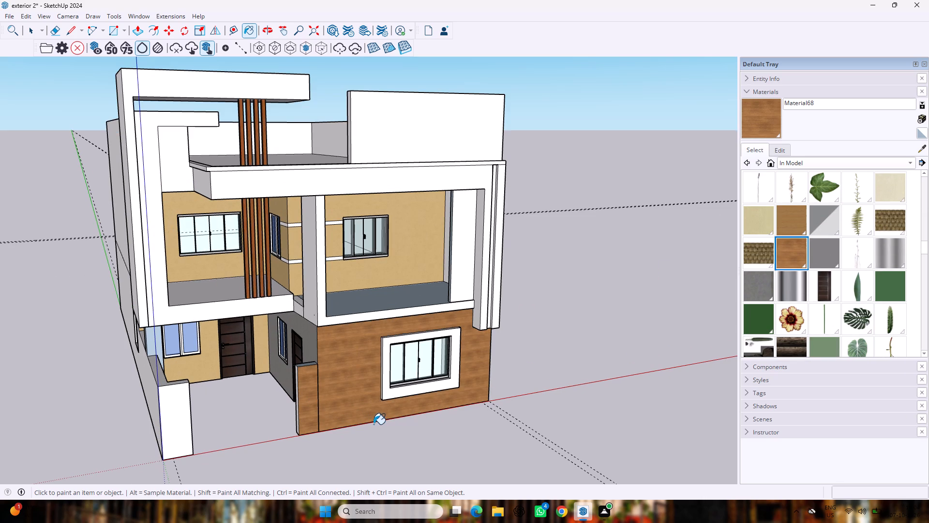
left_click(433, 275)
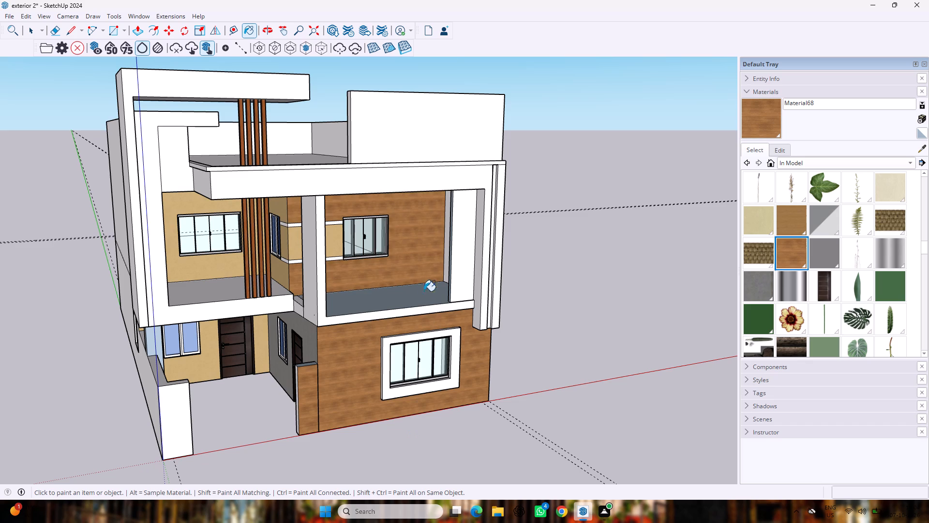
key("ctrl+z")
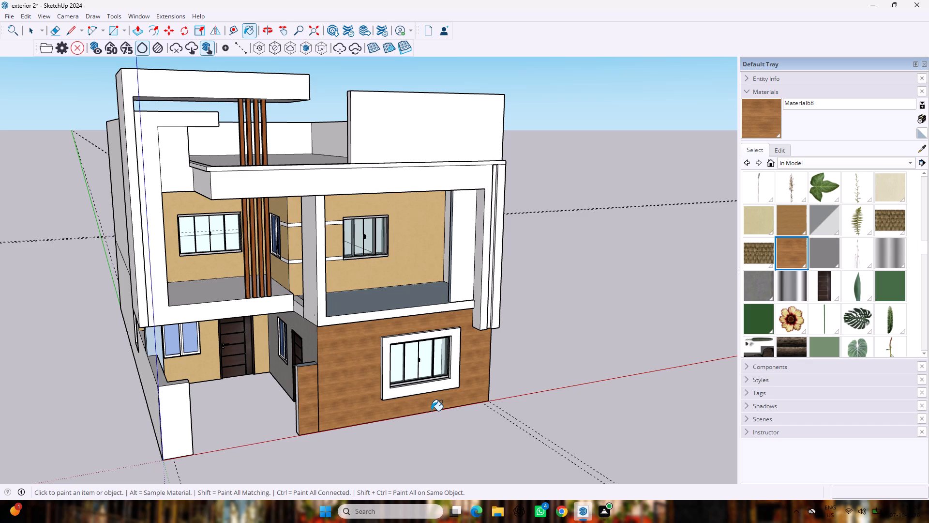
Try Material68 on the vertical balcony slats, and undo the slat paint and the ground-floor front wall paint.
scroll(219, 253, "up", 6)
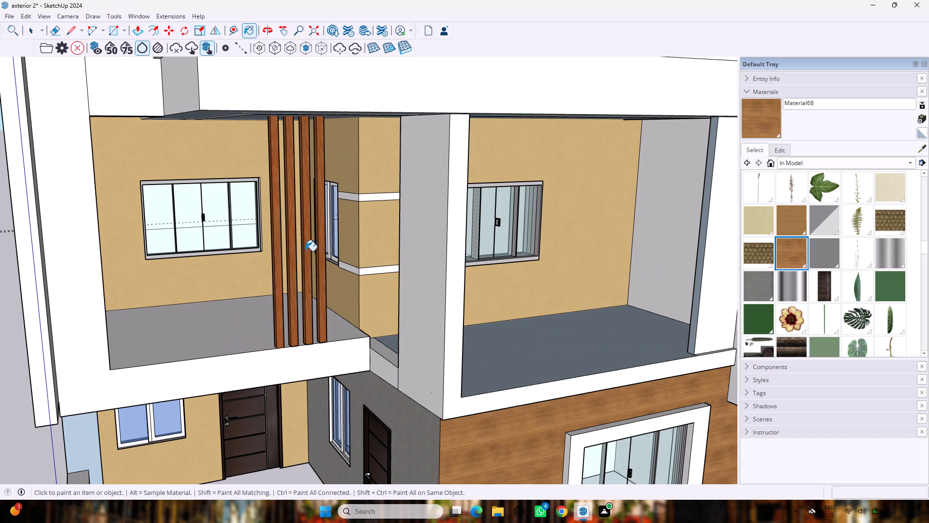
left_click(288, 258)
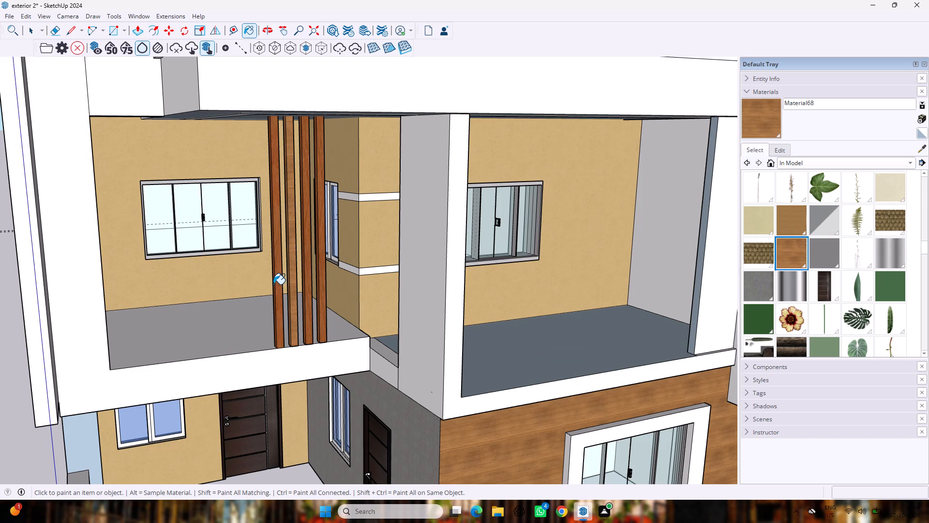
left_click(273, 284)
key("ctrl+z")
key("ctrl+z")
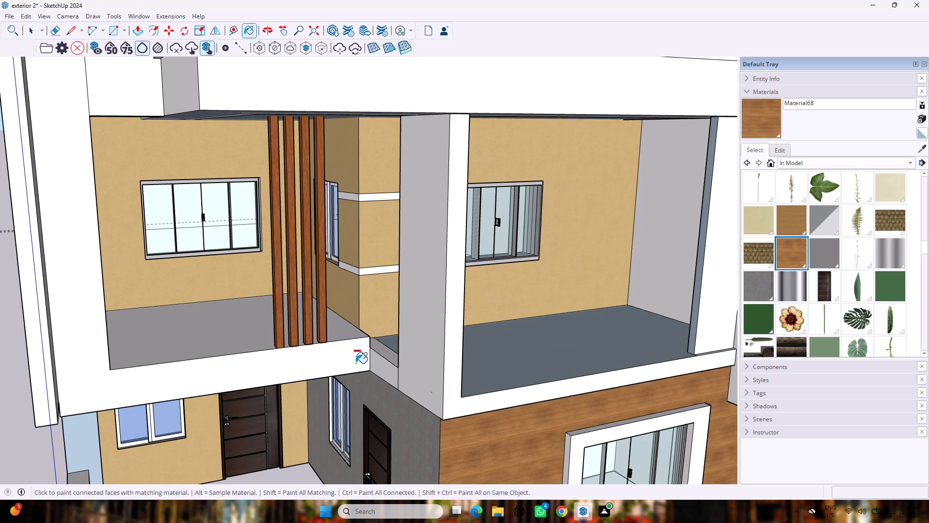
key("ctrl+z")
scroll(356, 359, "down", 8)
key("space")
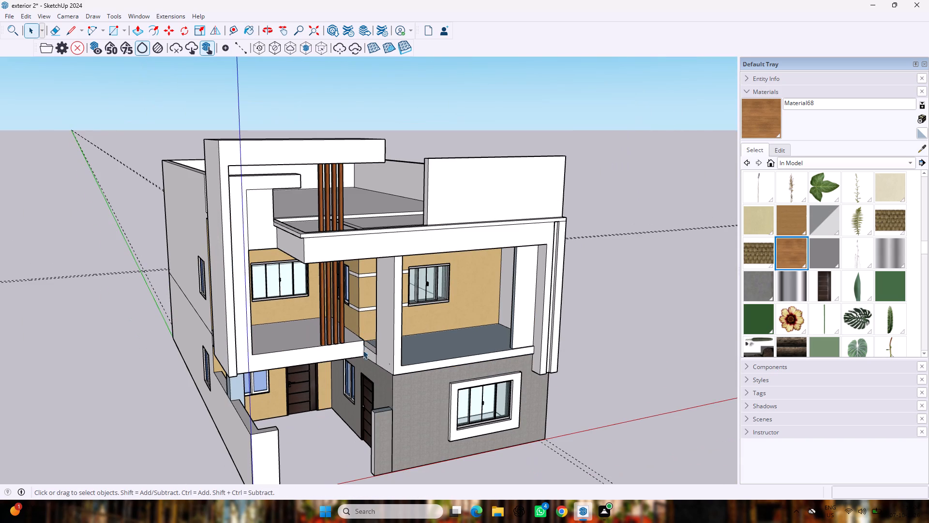
Draw a rectangle about 1' 8 3/4" by 6' over the front face of the low wall stub beside the ground-floor front wall.
key("r")
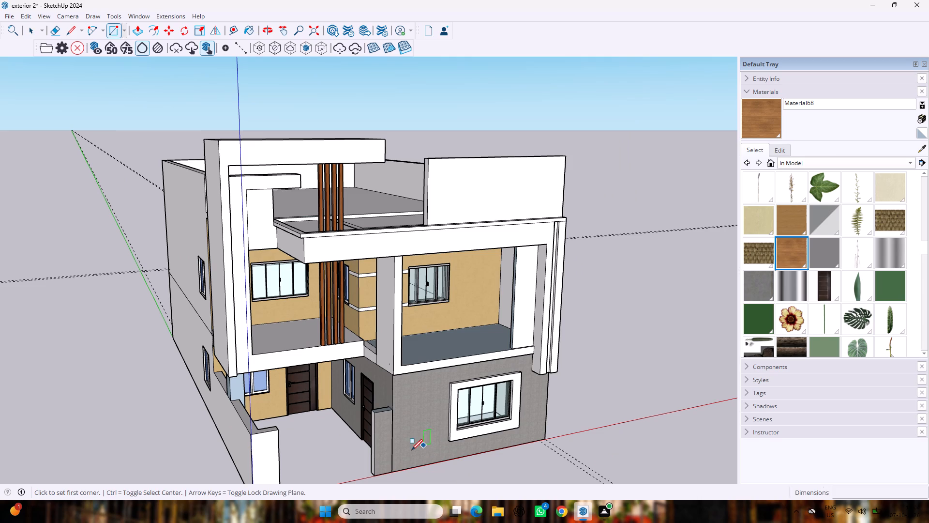
scroll(408, 443, "up", 8)
left_click(335, 393)
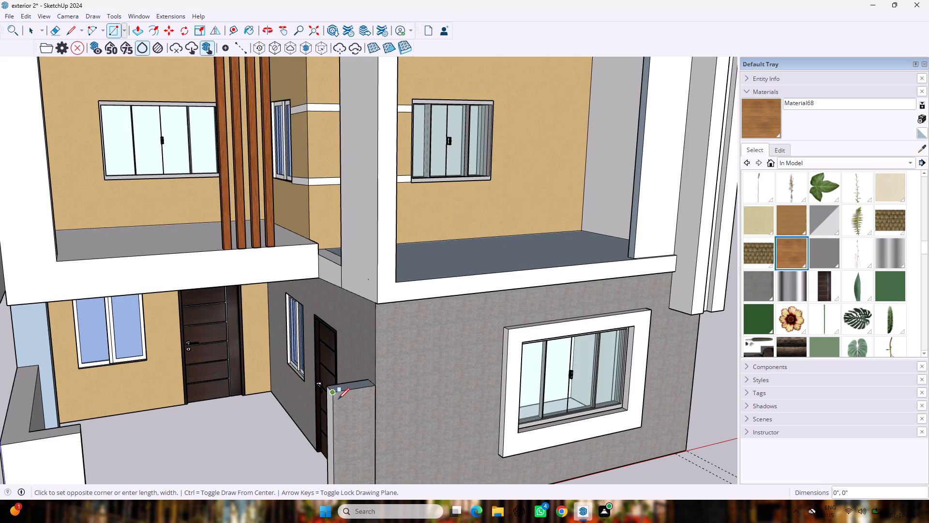
scroll(341, 404, "down", 9)
scroll(358, 462, "down", 9)
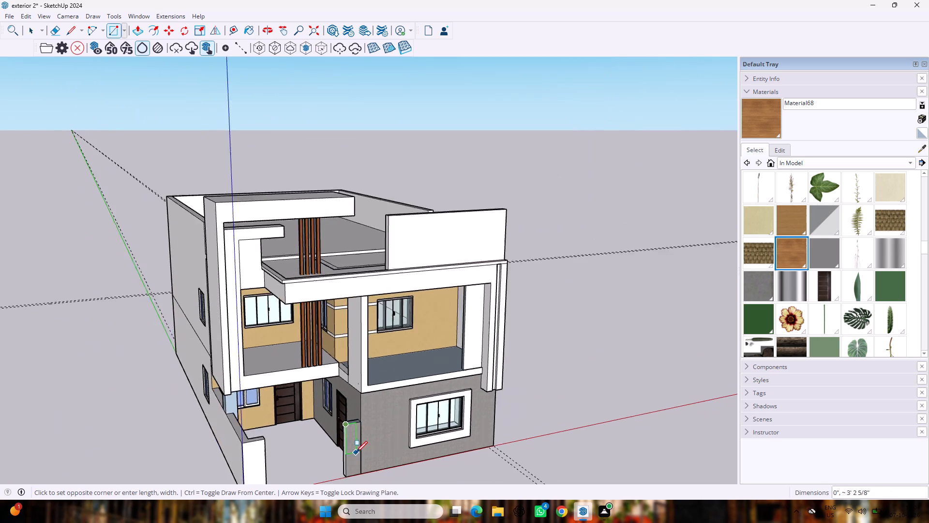
left_click(360, 470)
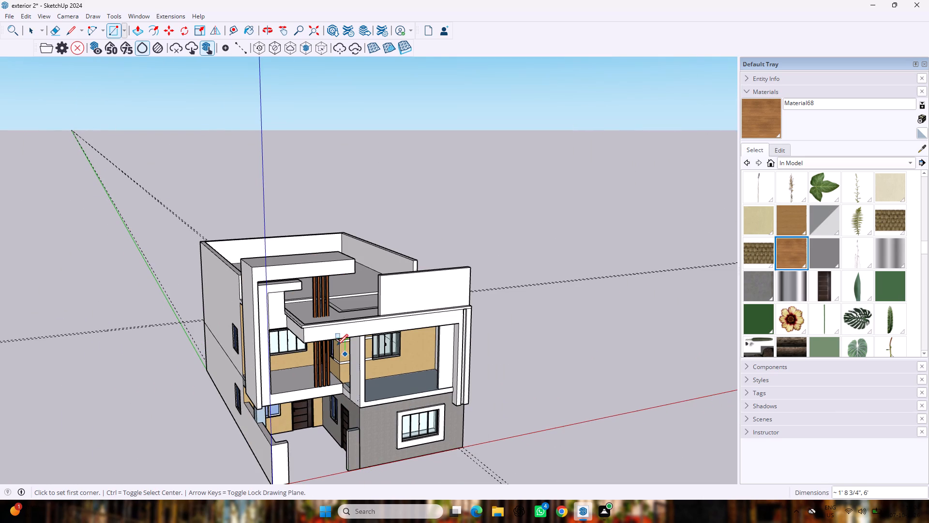
Paint the front face of the low wall stub with Material68.
left_click(809, 255)
left_click(791, 257)
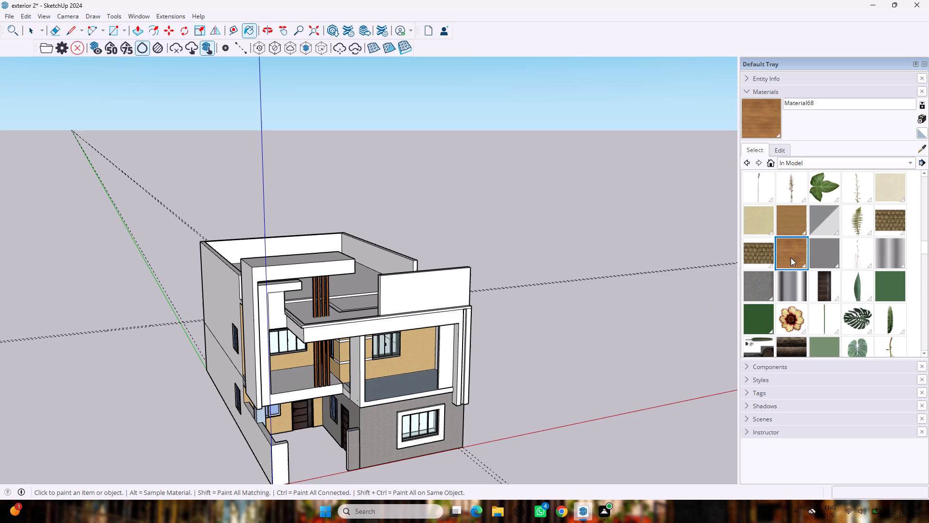
left_click(353, 454)
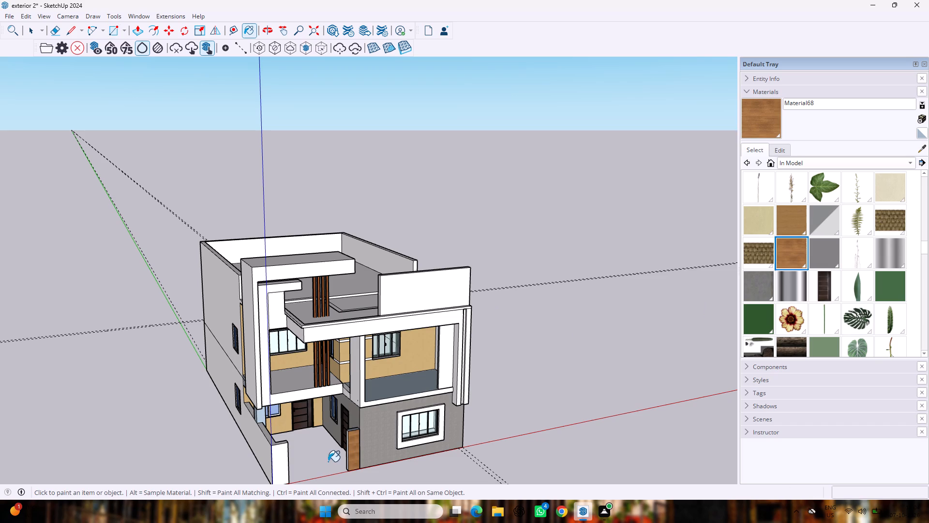
Paint the side and top faces of the low wall stub with Material68.
scroll(328, 461, "up", 9)
middle_click(328, 461)
scroll(365, 433, "up", 4)
middle_click_drag(391, 445, 482, 438)
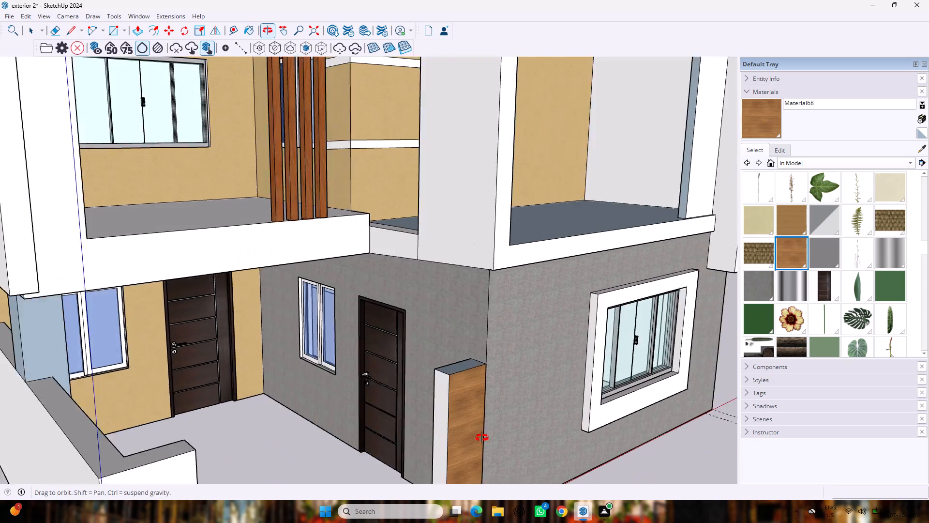
middle_click_drag(482, 438, 506, 420)
left_click(481, 408)
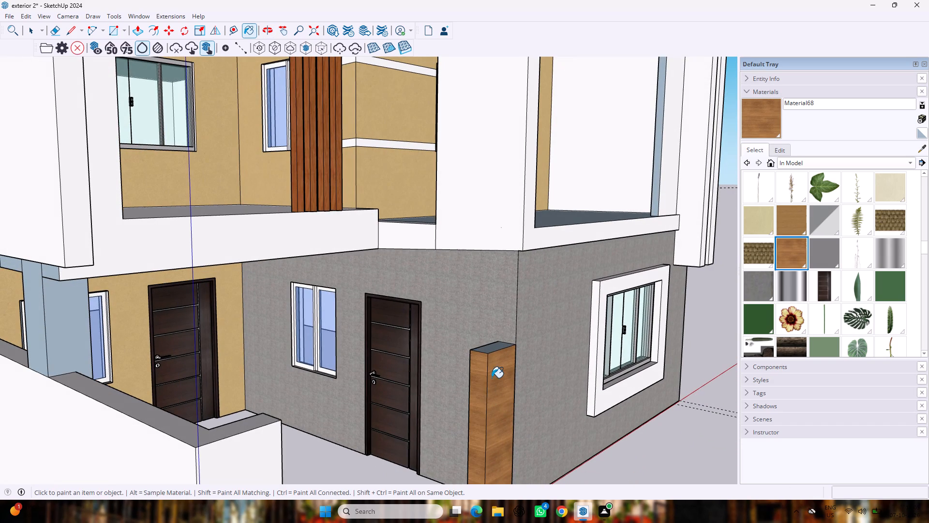
middle_click_drag(493, 380, 497, 454)
left_click(491, 388)
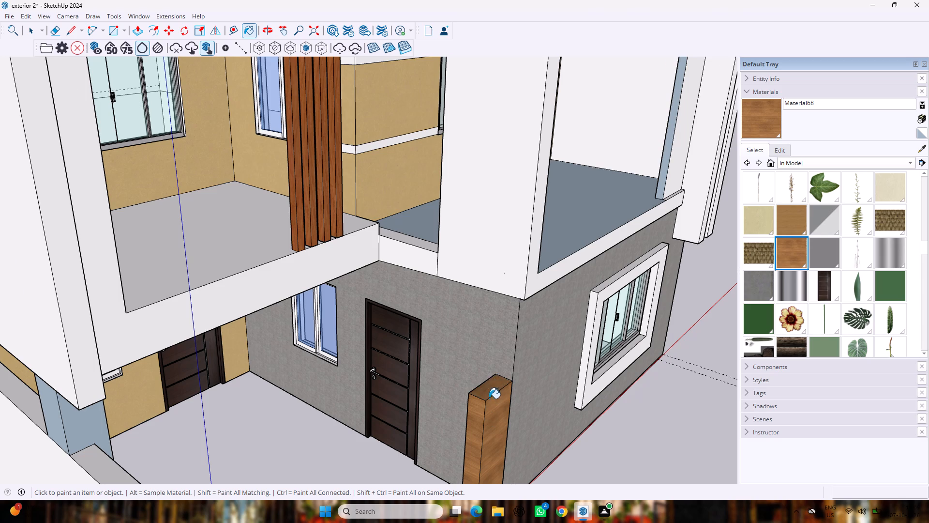
Repaint the front face of the low wall stub with Granite Dark Gray from the in-model materials.
scroll(488, 402, "down", 8)
middle_click_drag(541, 445, 422, 377)
scroll(417, 375, "up", 1)
scroll(408, 372, "down", 7)
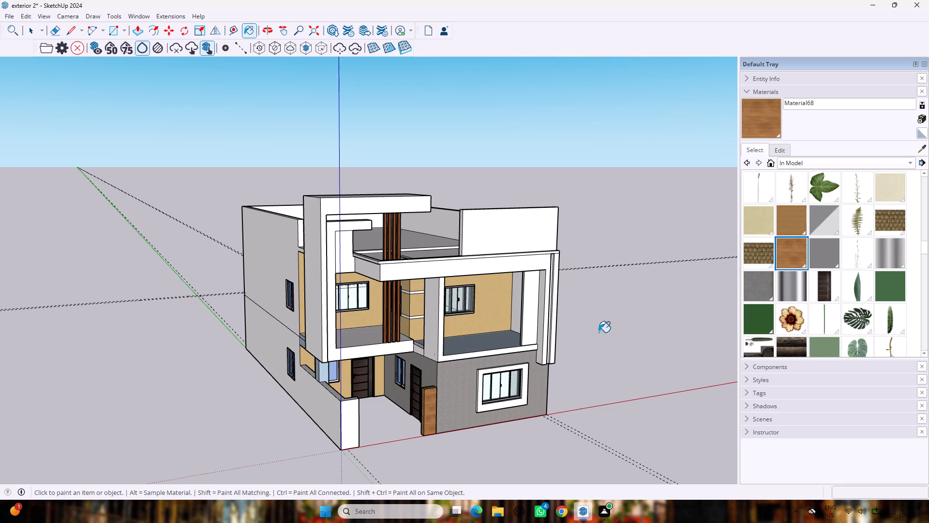
scroll(786, 322, "down", 3)
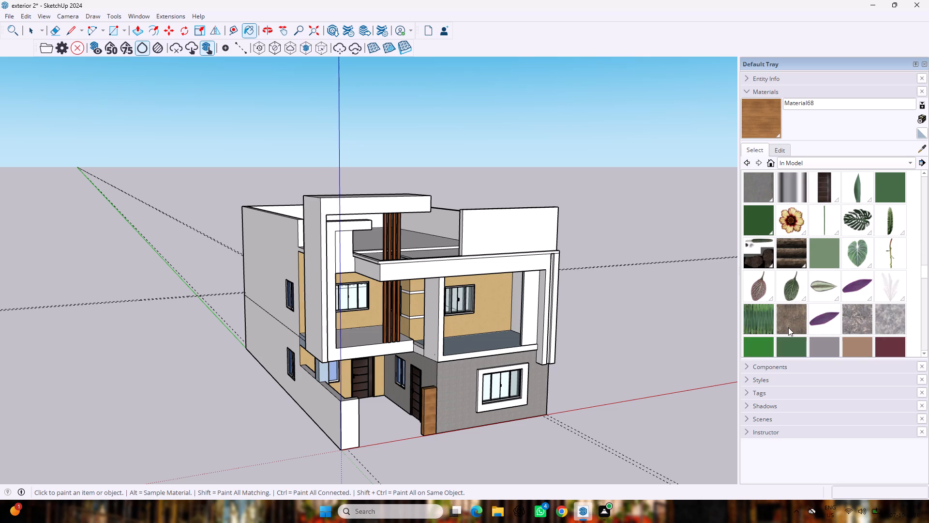
scroll(857, 328, "down", 3)
scroll(857, 325, "up", 10)
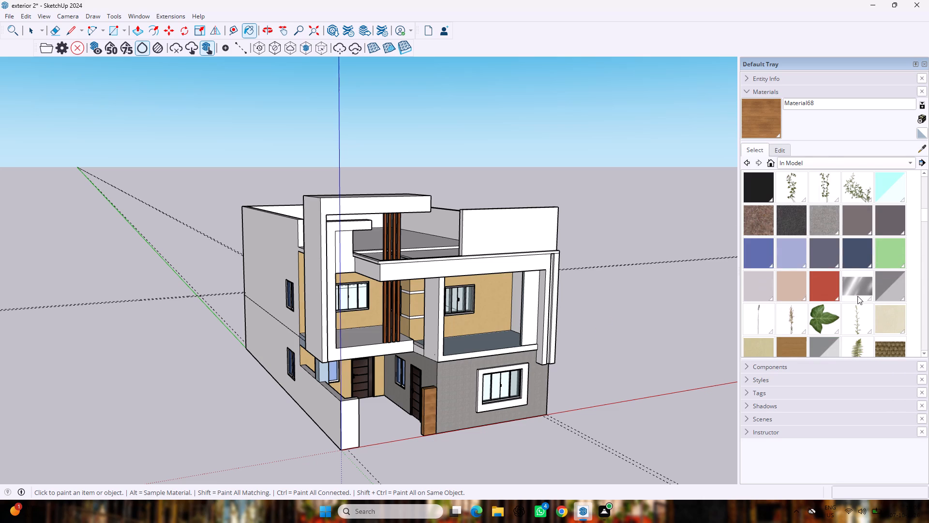
left_click(800, 210)
scroll(502, 408, "up", 8)
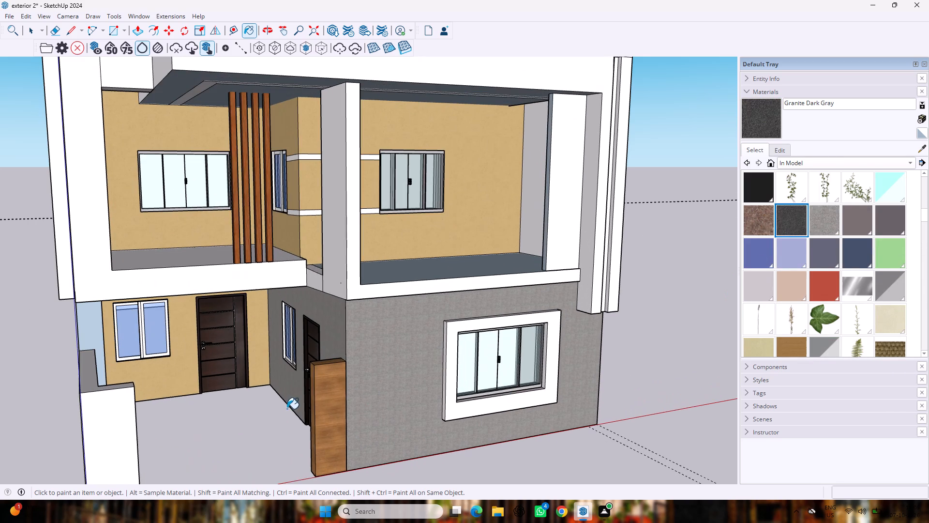
left_click(329, 406)
Paint the outer side, front, top and back faces of the tall L-shaped facade frame with Marc_Shoes2.
middle_click_drag(280, 412, 410, 429)
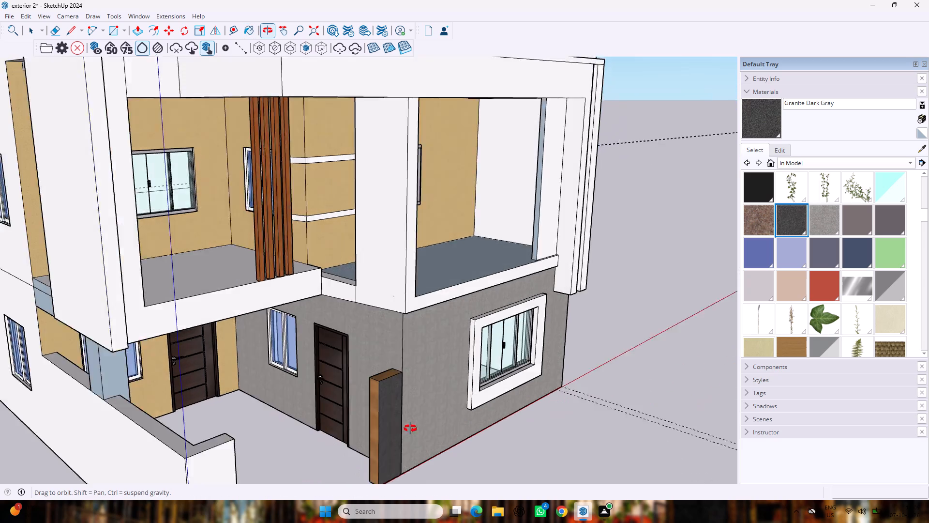
middle_click_drag(410, 429, 425, 421)
middle_click_drag(425, 421, 362, 385)
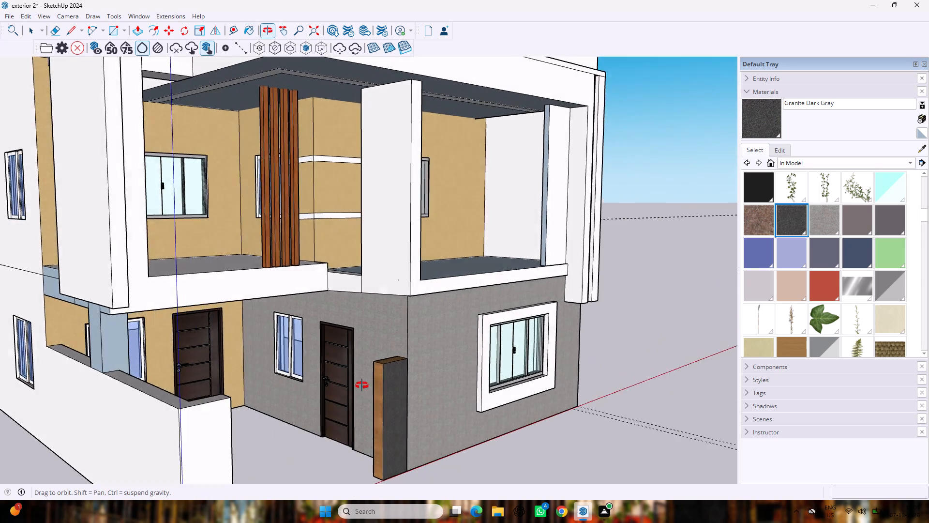
middle_click_drag(362, 385, 296, 354)
scroll(288, 357, "down", 4)
middle_click_drag(289, 453, 320, 474)
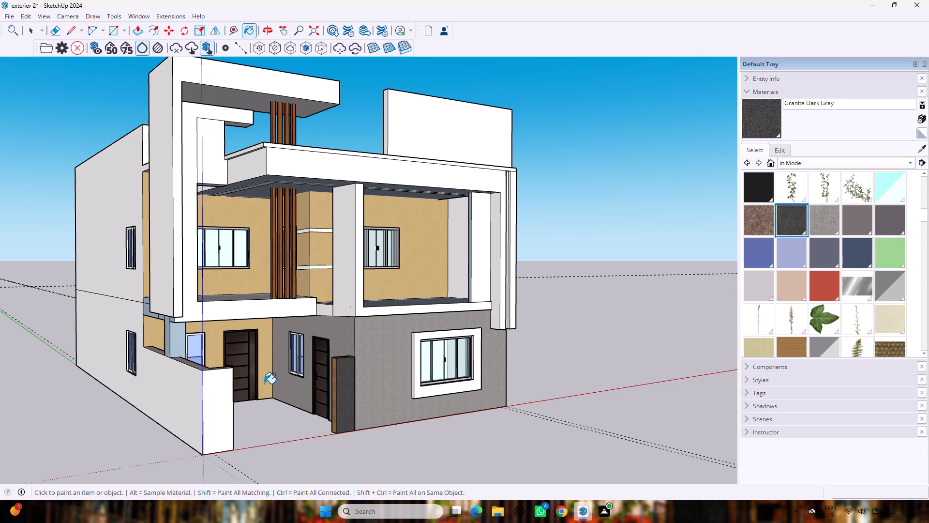
left_click(861, 253)
left_click(158, 236)
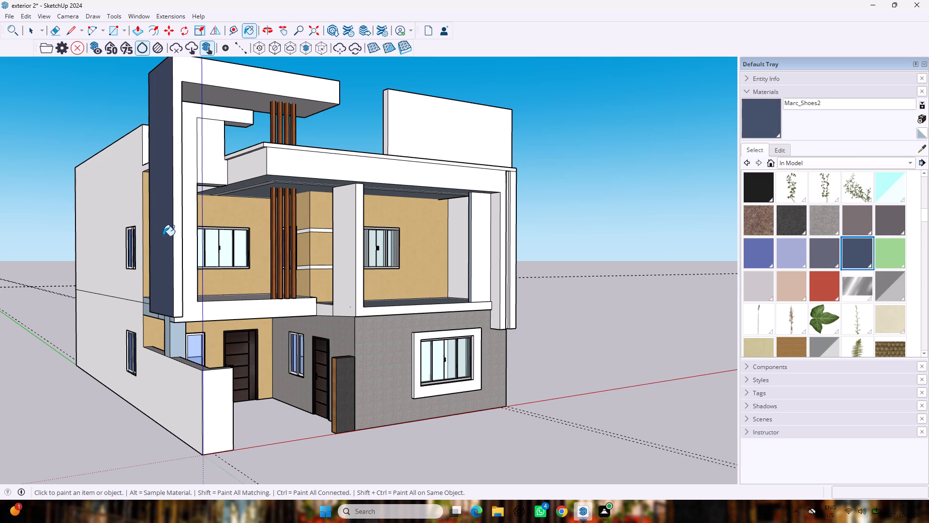
middle_click_drag(186, 263, 188, 337)
left_click(263, 102)
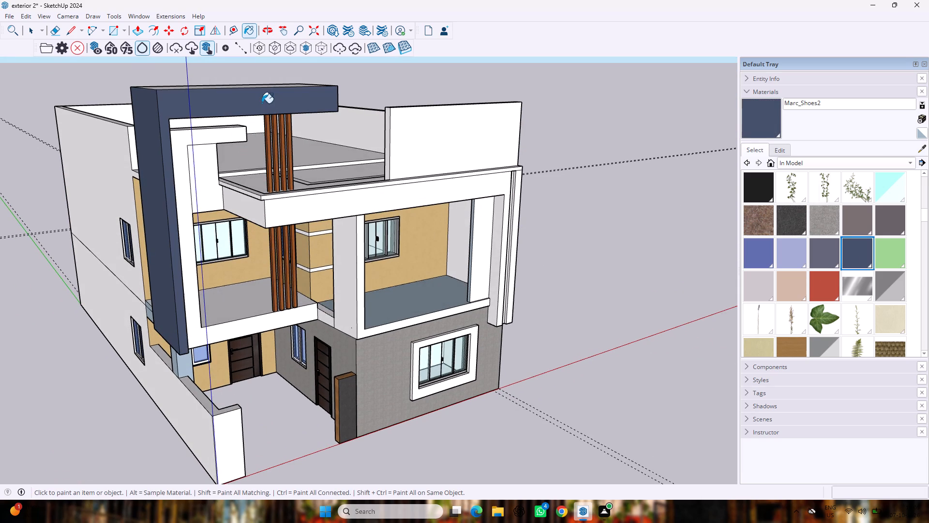
scroll(131, 185, "up", 3)
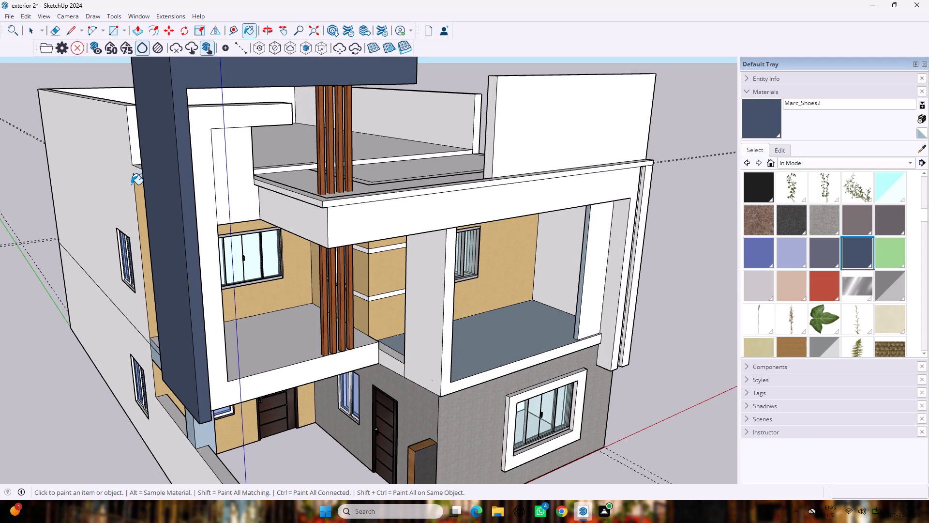
scroll(132, 187, "down", 11)
middle_click_drag(199, 133, 210, 220)
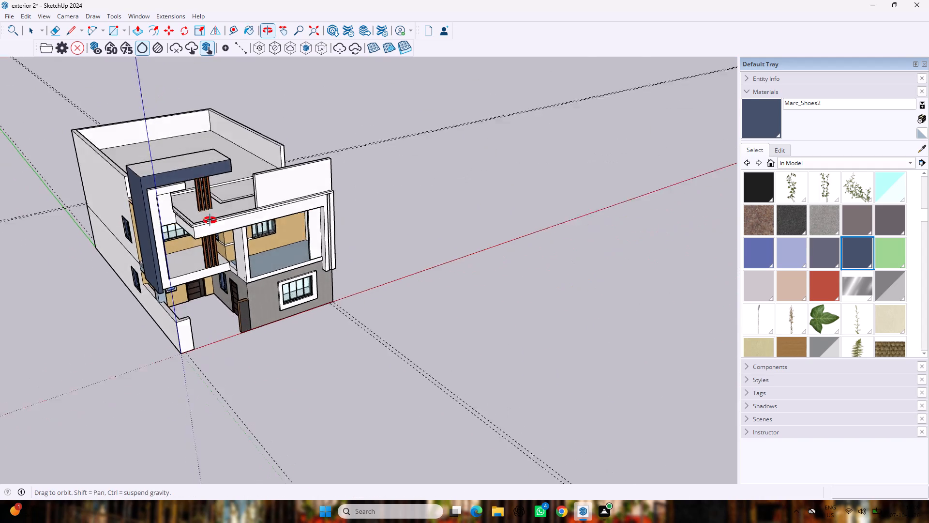
middle_click_drag(210, 220, 210, 253)
left_click(198, 182)
middle_click_drag(155, 173, 496, 165)
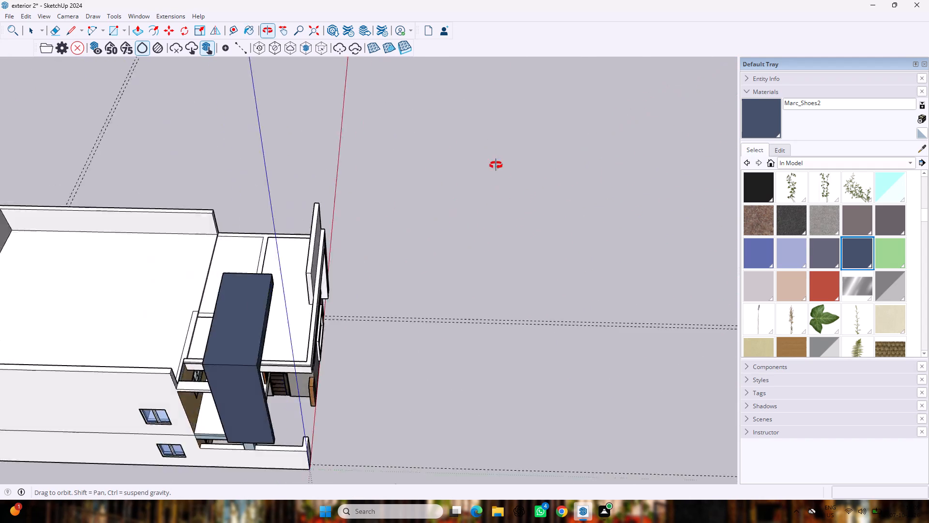
middle_click_drag(496, 165, 690, 56)
left_click(503, 206)
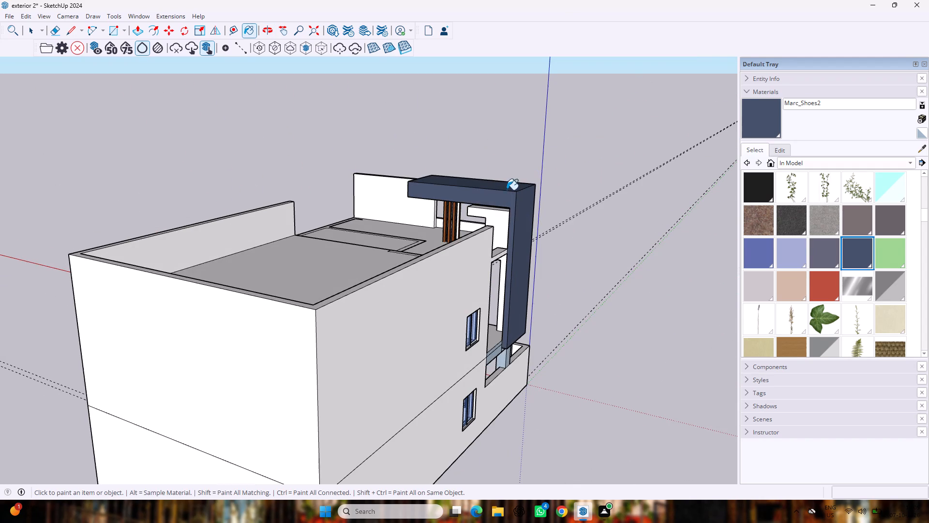
Paint the front face of the recessed upper wall panel inside the tall facade frame with Material68.
middle_click_drag(556, 162, 0, 169)
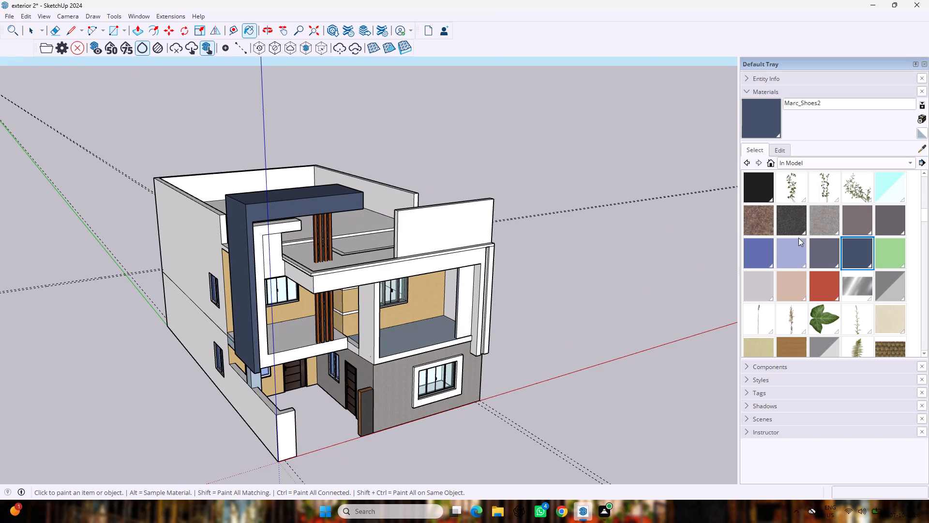
scroll(838, 277, "up", 7)
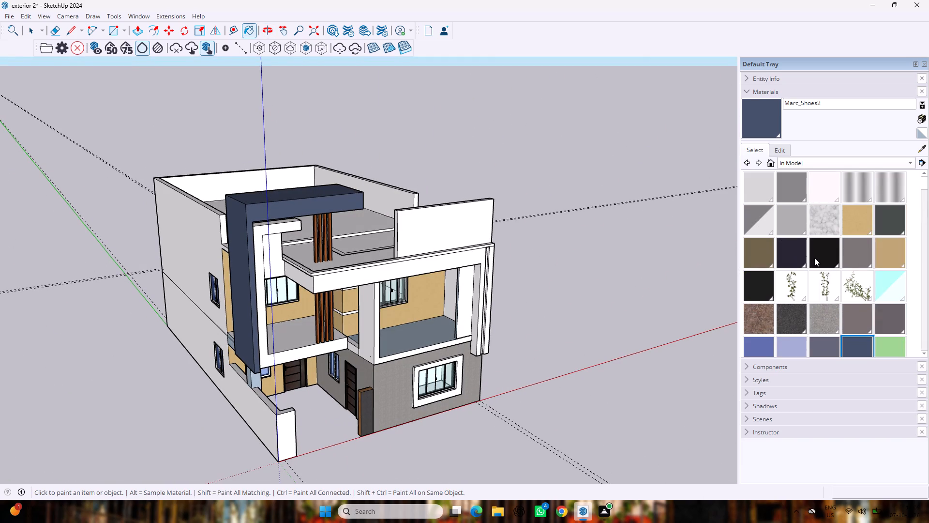
scroll(814, 258, "up", 4)
scroll(839, 257, "down", 9)
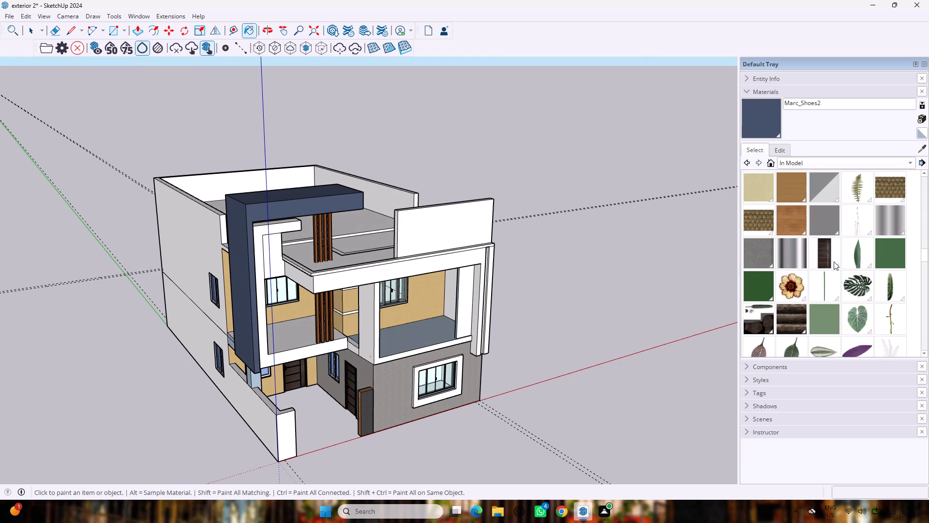
left_click(801, 220)
scroll(336, 212, "up", 3)
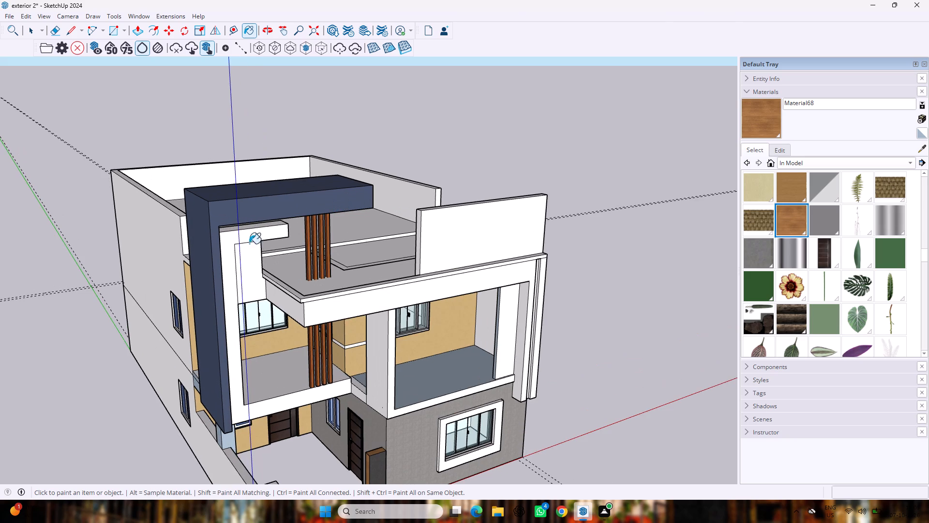
left_click(249, 274)
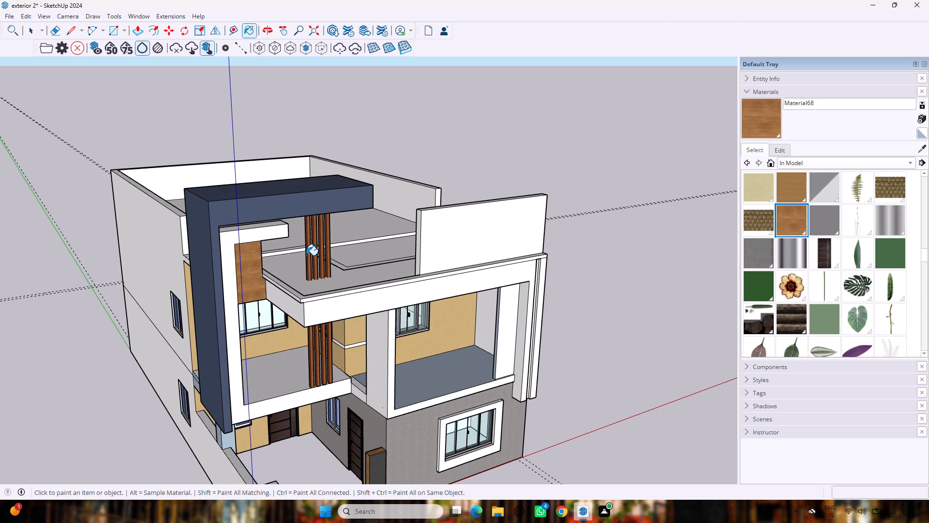
Paint the underside and exposed side face of the recessed upper wall panel with Material68.
scroll(306, 254, "up", 1)
middle_click_drag(306, 254, 204, 43)
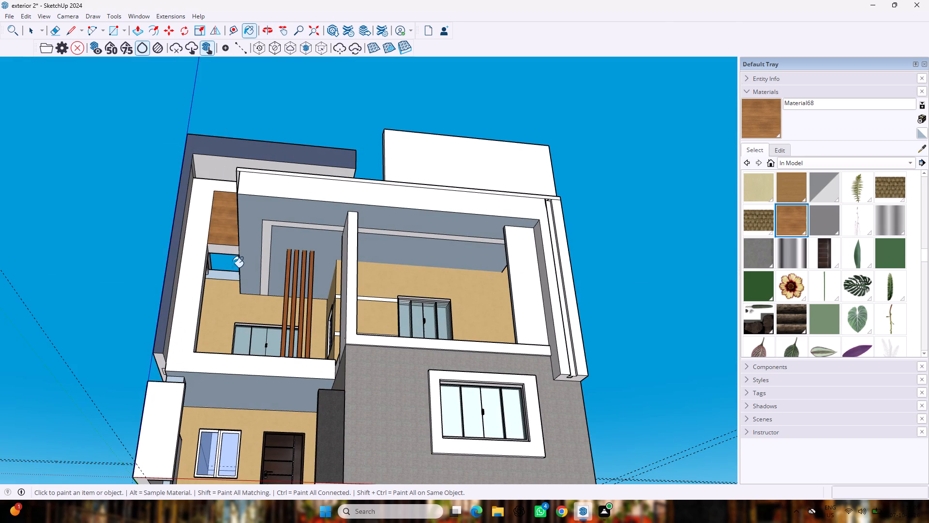
left_click(223, 258)
scroll(203, 261, "up", 4)
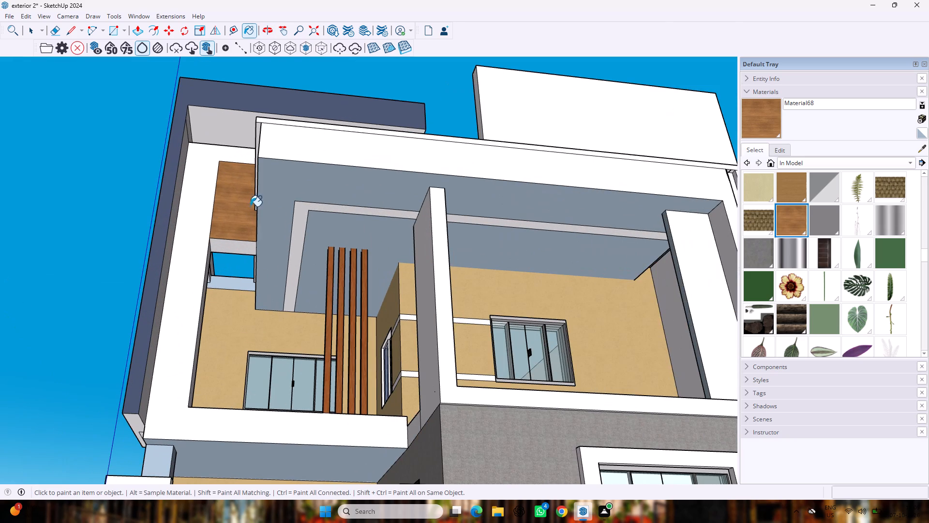
left_click(242, 254)
scroll(235, 257, "up", 2)
middle_click_drag(235, 257, 255, 214)
left_click(244, 240)
middle_click_drag(288, 216, 242, 441)
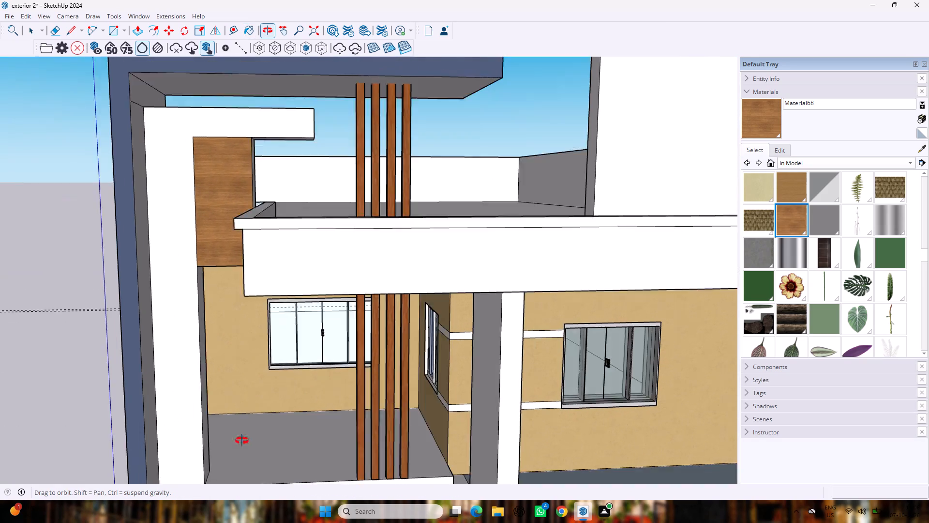
middle_click_drag(242, 441, 236, 443)
scroll(239, 391, "down", 3)
middle_click_drag(293, 178, 176, 156)
scroll(273, 202, "up", 1)
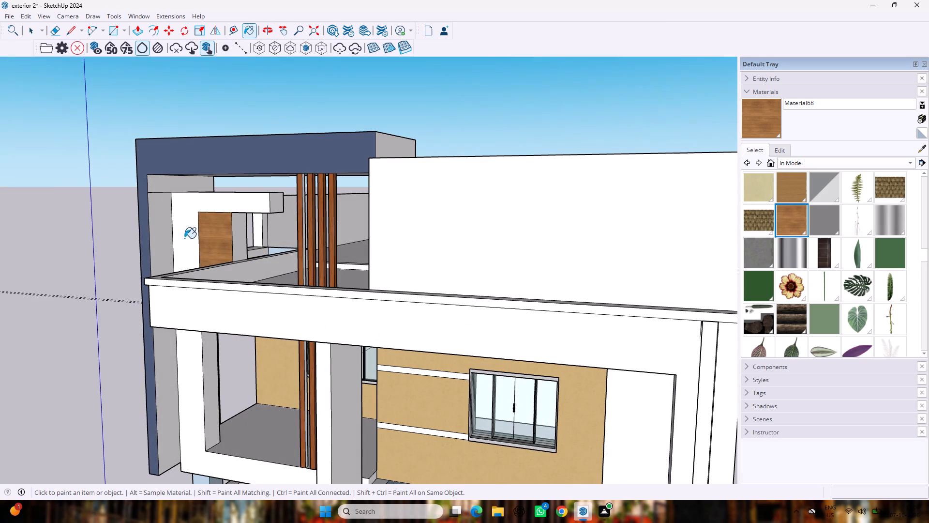
left_click(237, 247)
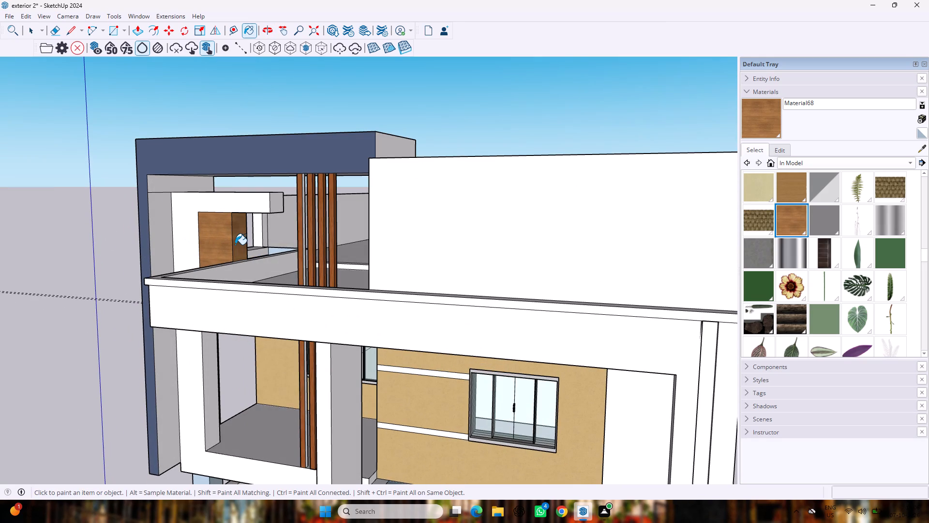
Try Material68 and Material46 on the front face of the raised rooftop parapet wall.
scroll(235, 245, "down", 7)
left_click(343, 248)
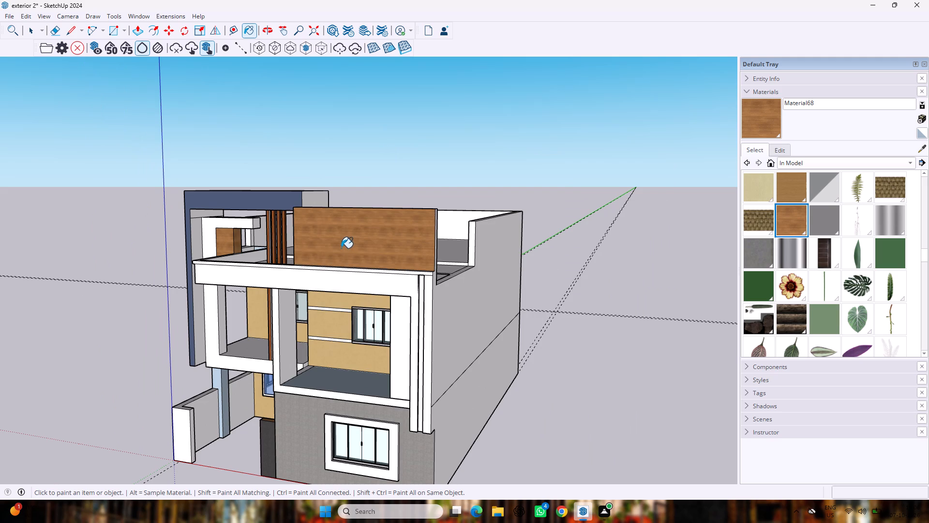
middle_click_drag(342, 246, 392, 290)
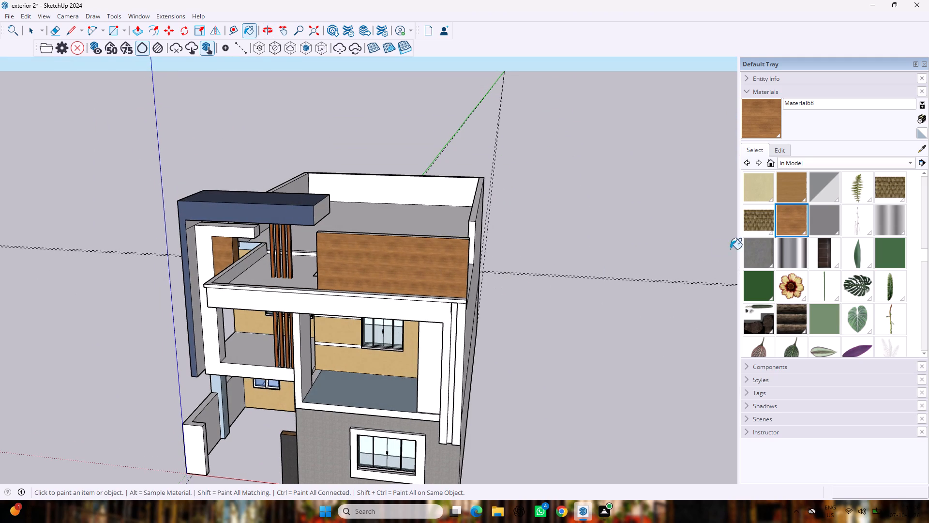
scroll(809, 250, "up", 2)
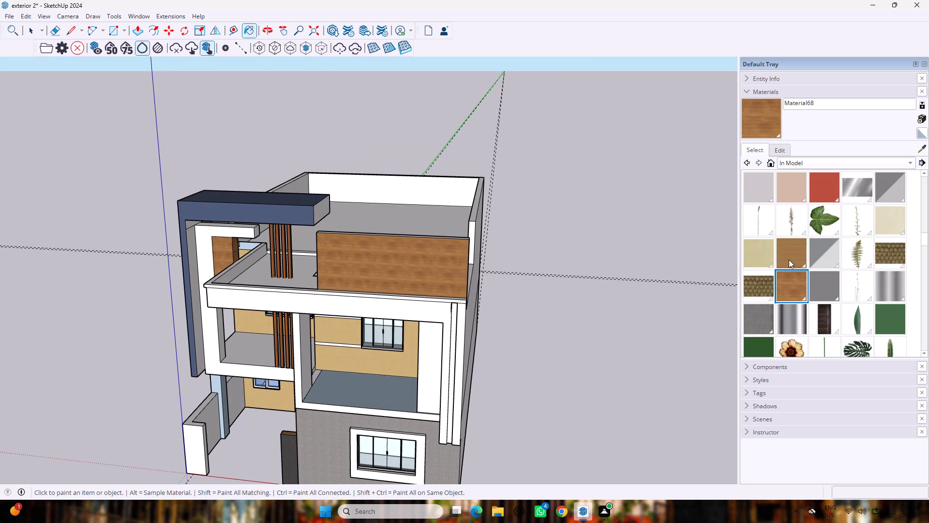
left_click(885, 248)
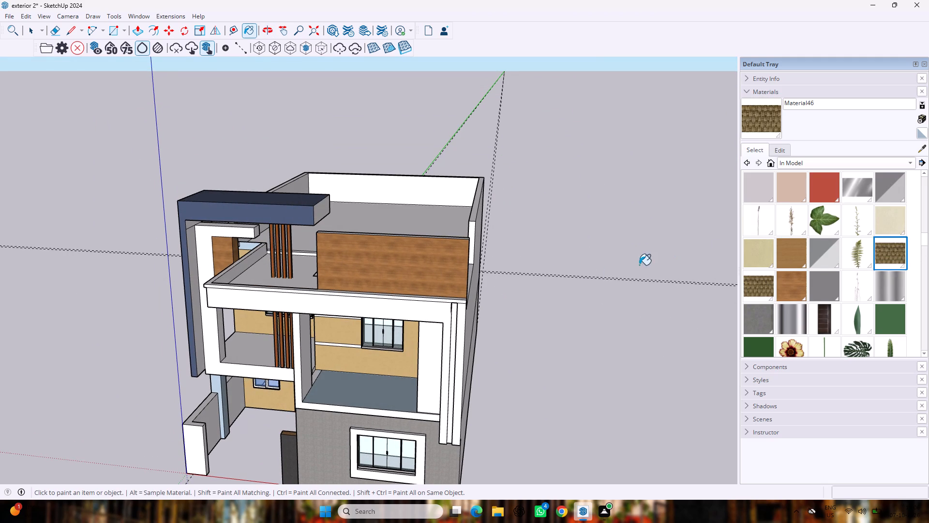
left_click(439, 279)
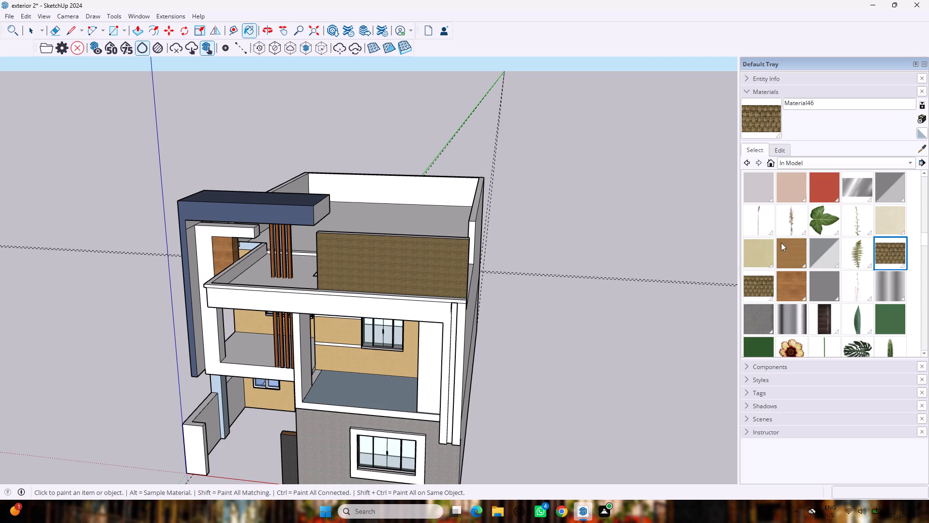
Paint the front face of the raised rooftop parapet wall with Roofing Shingles Wood from the Roofing collection.
scroll(840, 227, "up", 12)
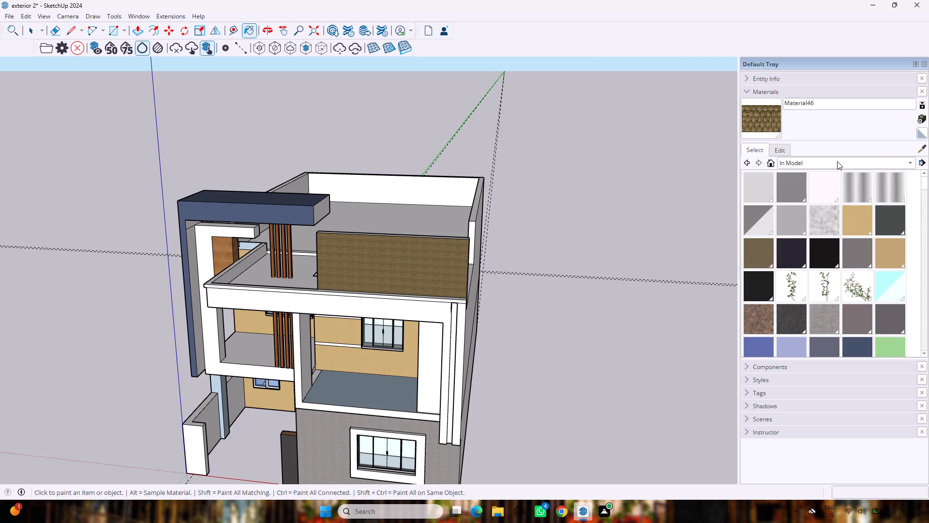
left_click(837, 161)
left_click(801, 259)
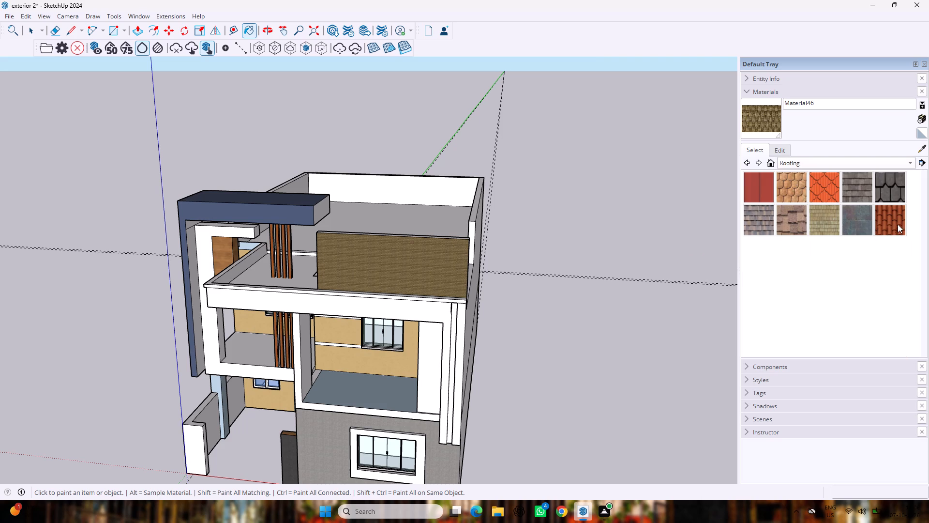
left_click(823, 219)
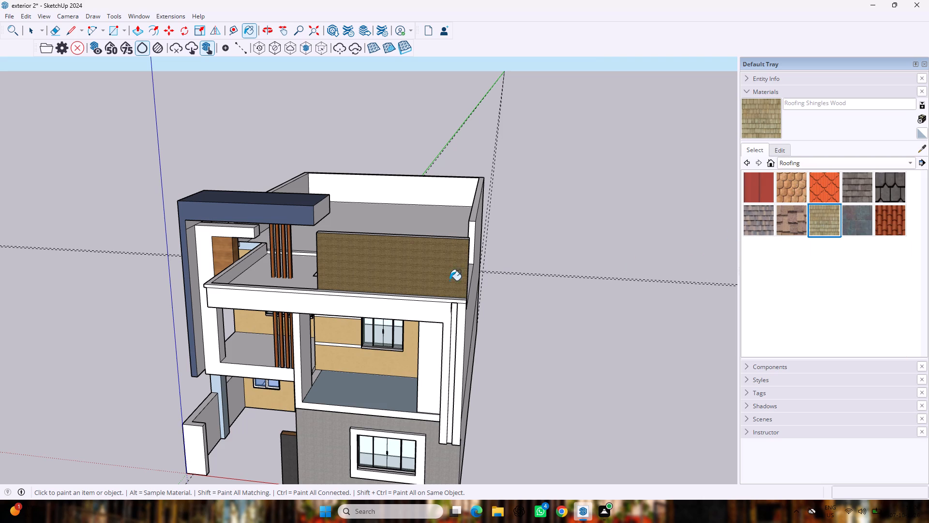
left_click(404, 279)
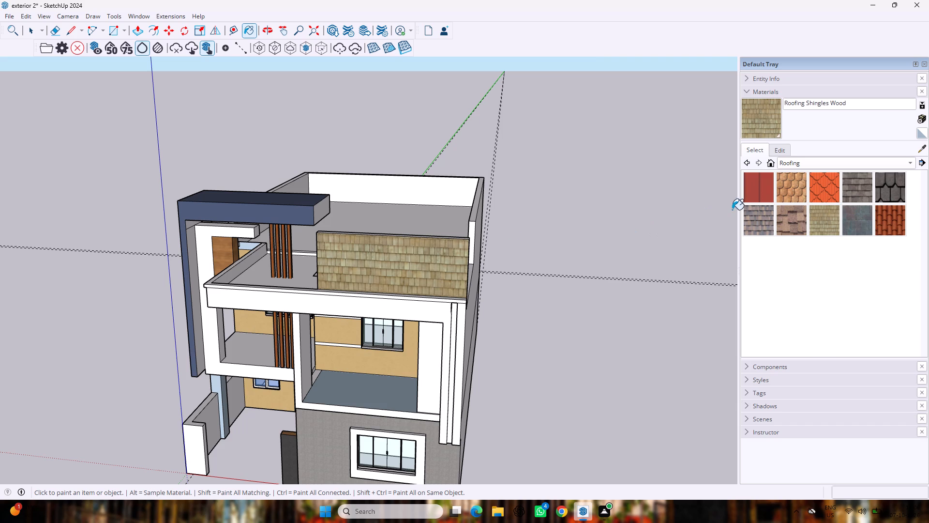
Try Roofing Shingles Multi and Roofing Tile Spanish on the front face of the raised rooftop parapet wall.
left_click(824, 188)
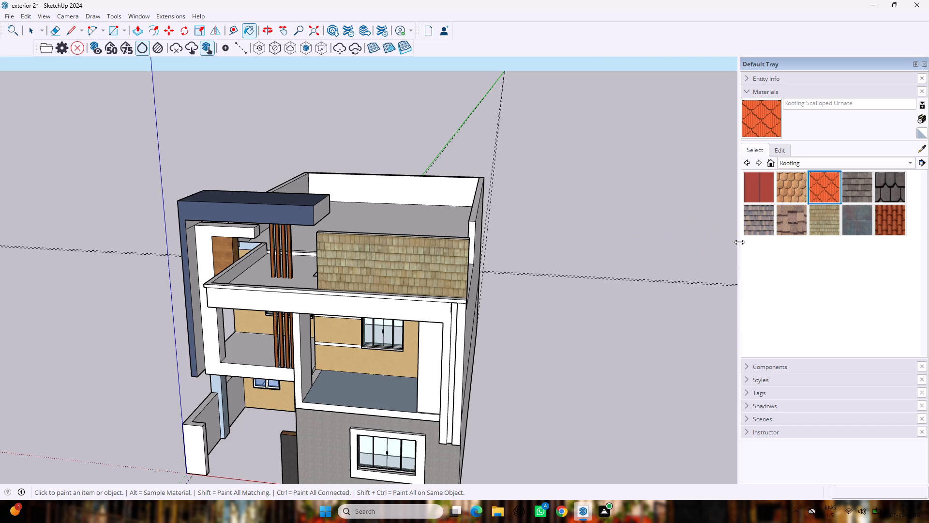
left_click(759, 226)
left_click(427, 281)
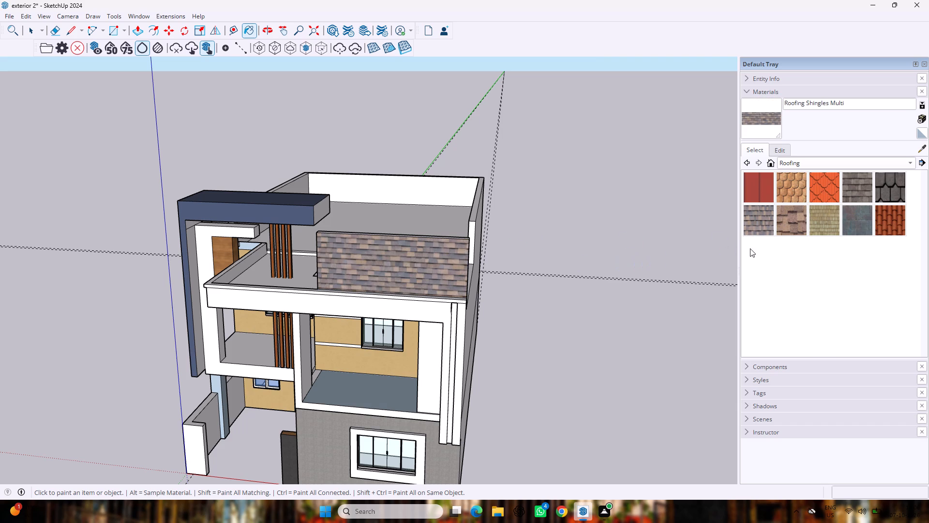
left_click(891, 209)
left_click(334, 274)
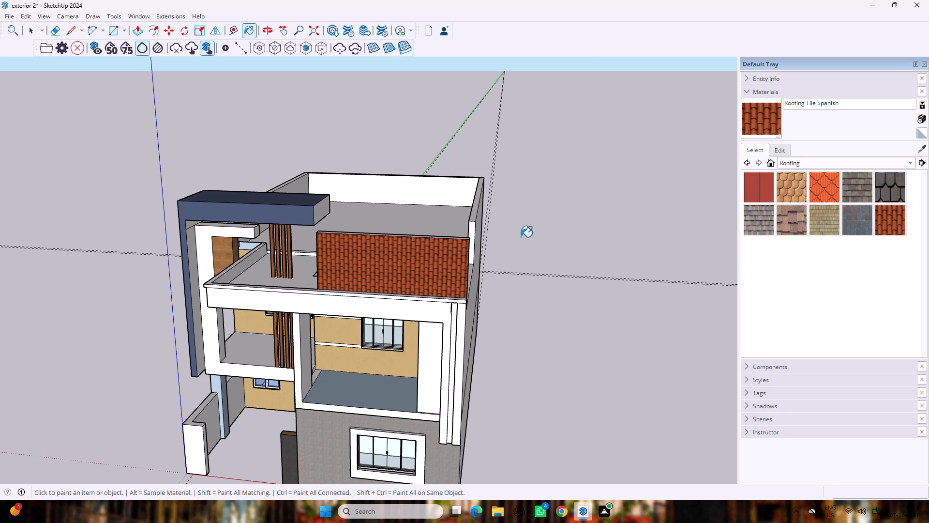
Browse the 3d Printing collection and the model's own materials for an alternative finish for the raised rooftop parapet wall.
left_click(800, 162)
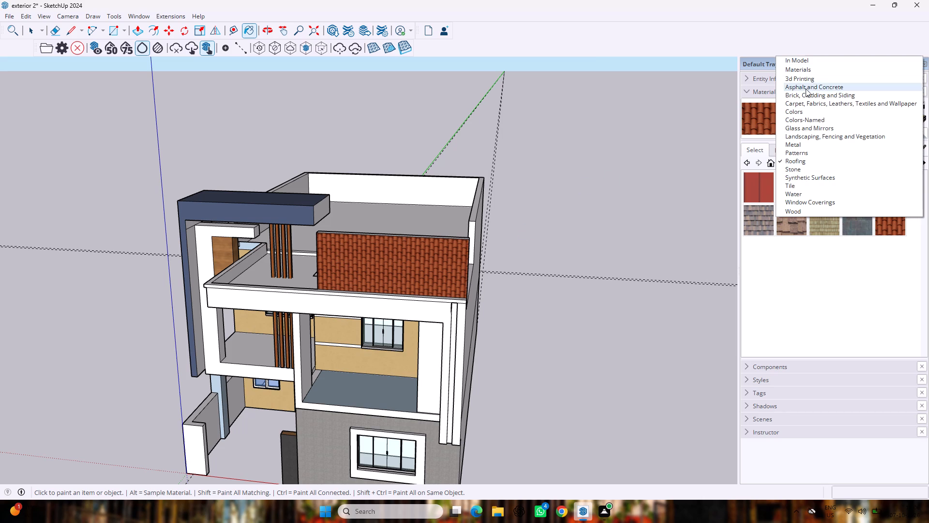
left_click(805, 65)
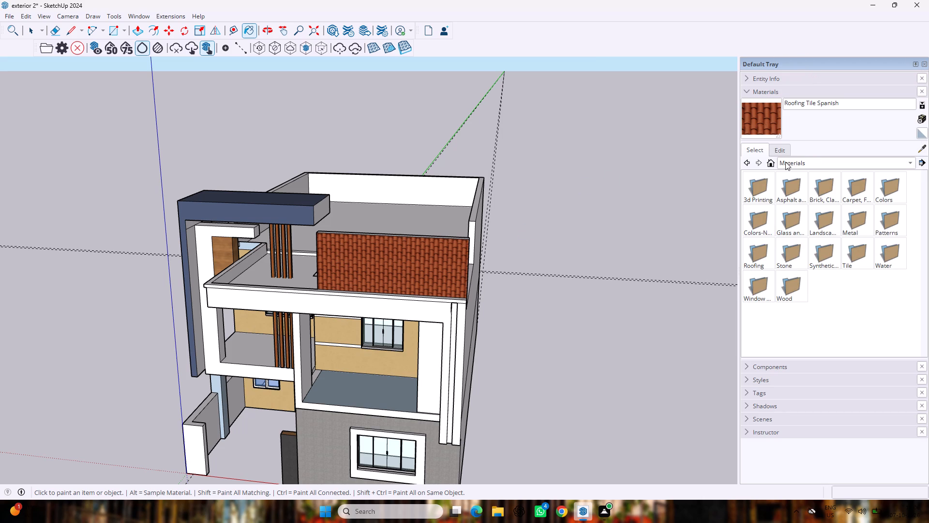
left_click(760, 195)
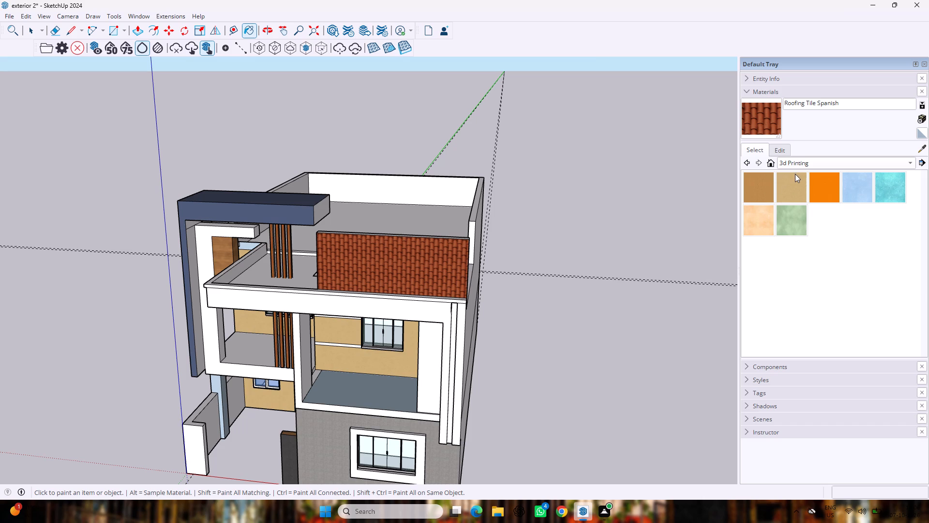
left_click(797, 161)
left_click(802, 149)
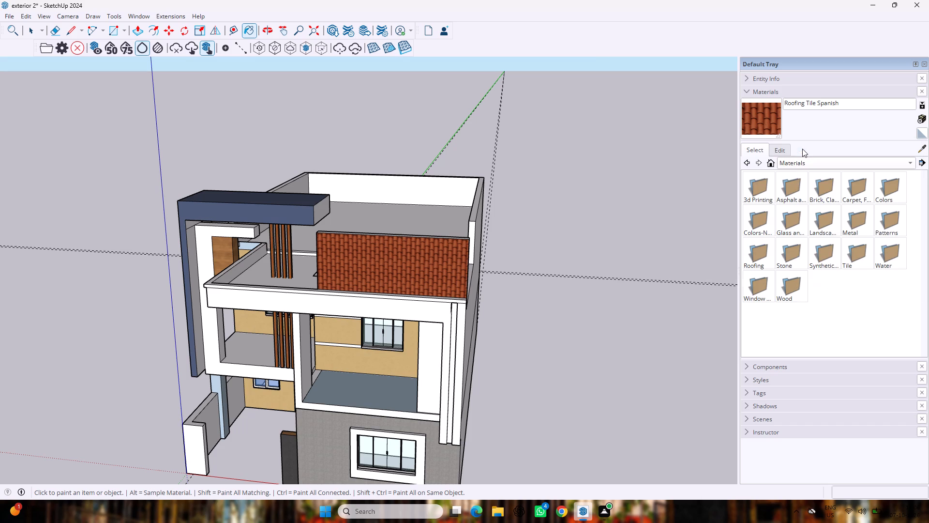
left_click(802, 155)
left_click(800, 169)
left_click(800, 166)
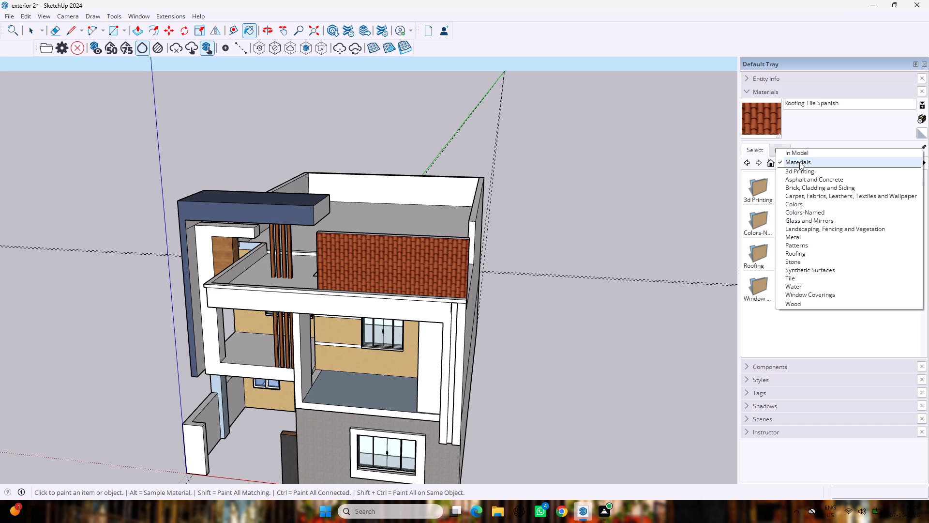
left_click(799, 152)
scroll(840, 286, "down", 8)
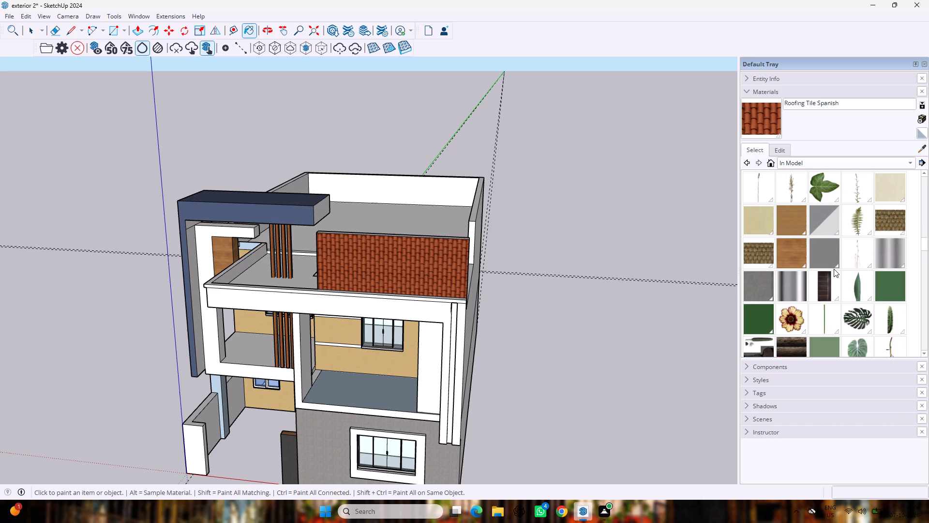
scroll(834, 269, "down", 6)
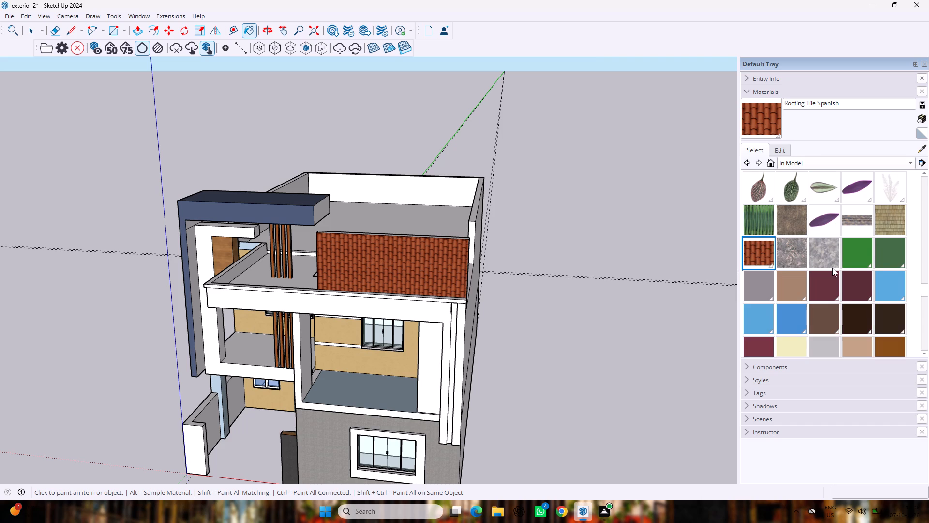
scroll(832, 268, "down", 4)
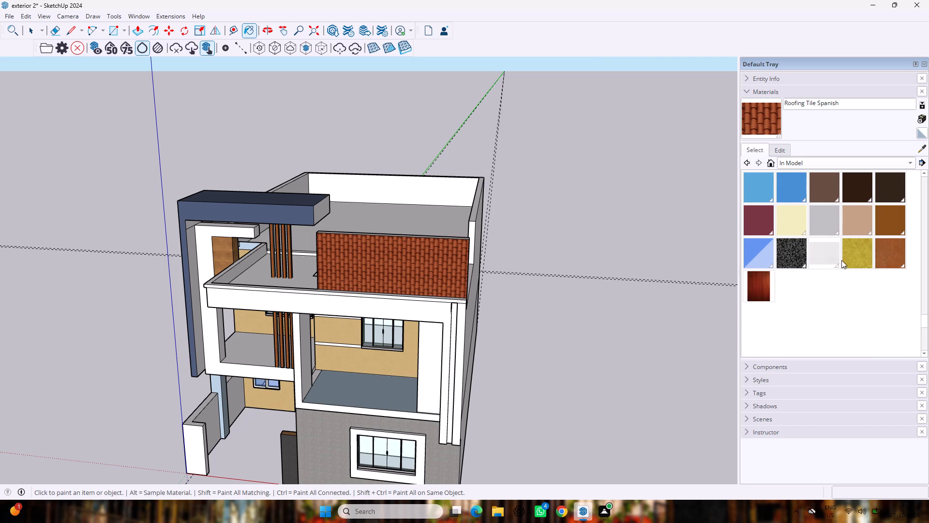
scroll(841, 260, "up", 9)
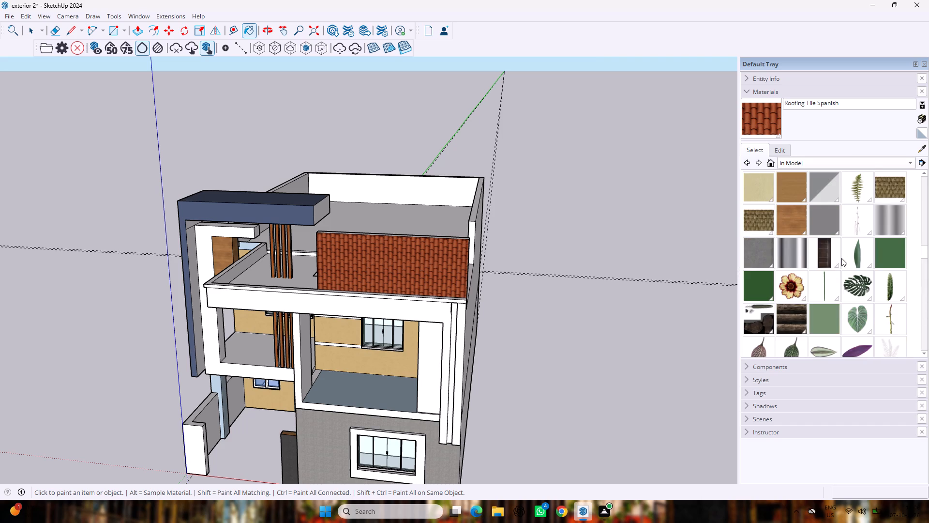
scroll(841, 258, "up", 5)
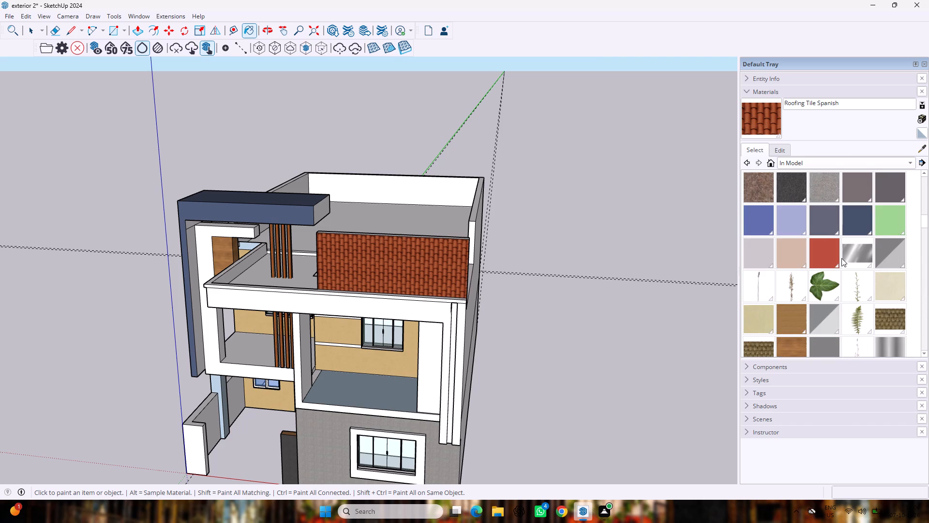
scroll(841, 258, "up", 3)
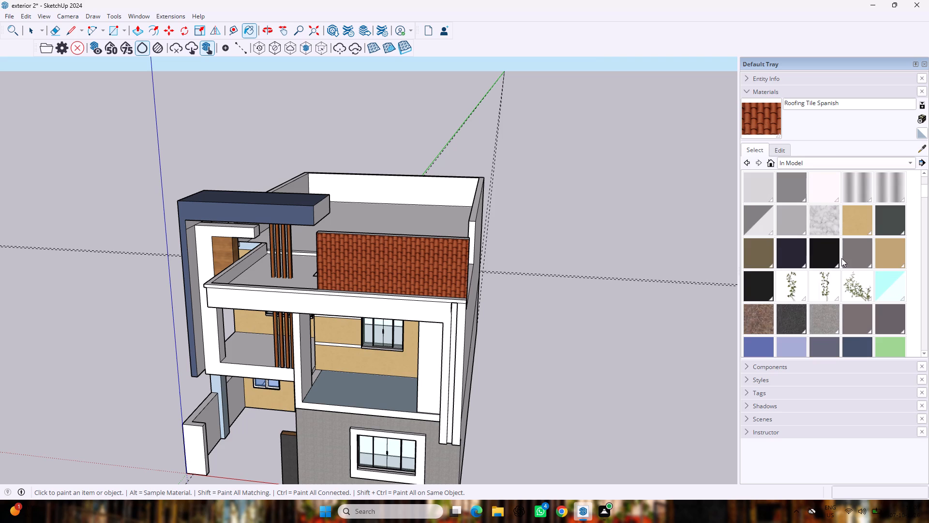
scroll(841, 258, "up", 4)
scroll(841, 257, "down", 4)
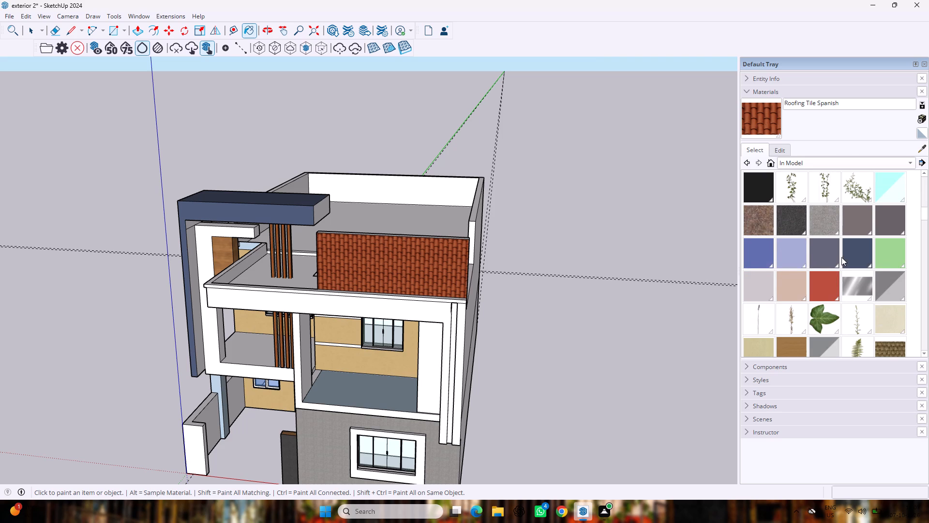
scroll(835, 281, "down", 3)
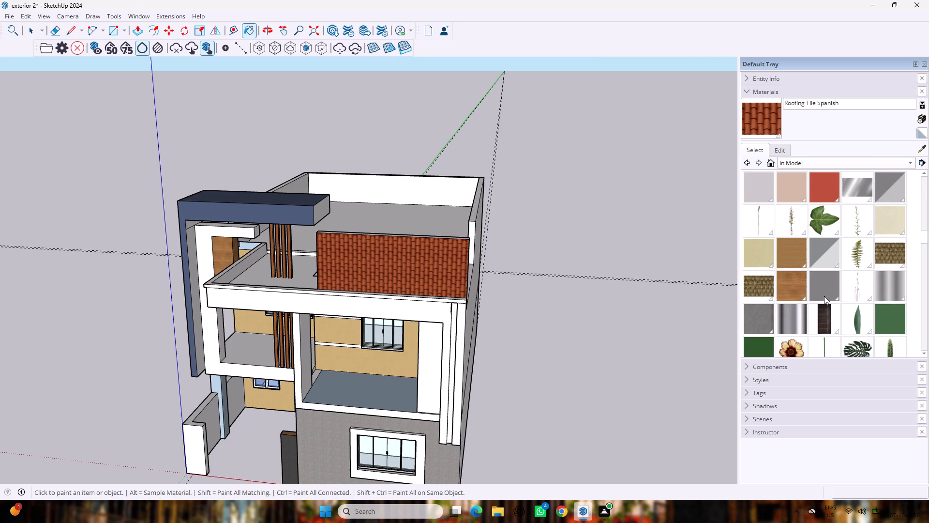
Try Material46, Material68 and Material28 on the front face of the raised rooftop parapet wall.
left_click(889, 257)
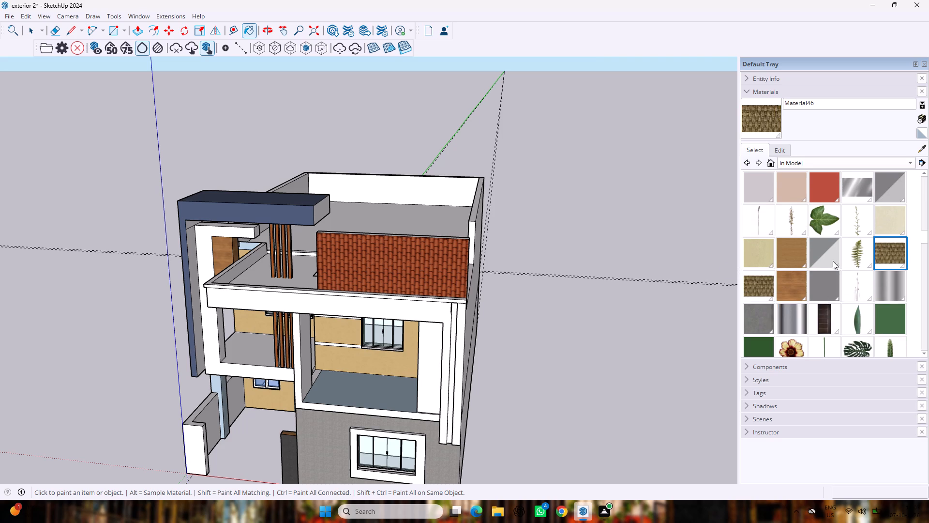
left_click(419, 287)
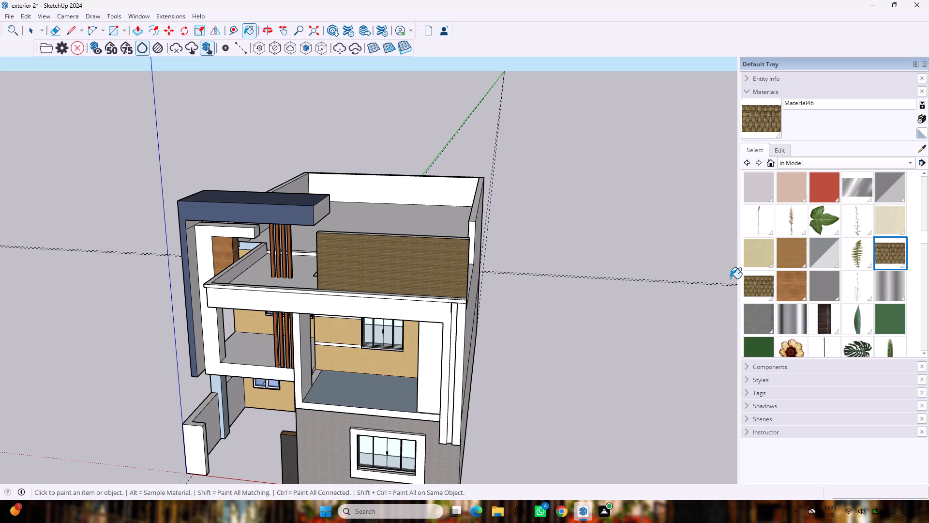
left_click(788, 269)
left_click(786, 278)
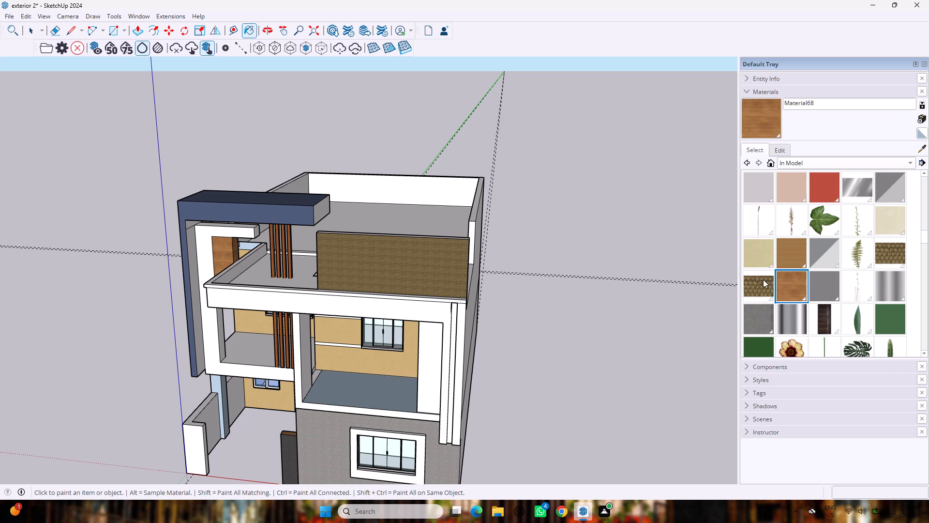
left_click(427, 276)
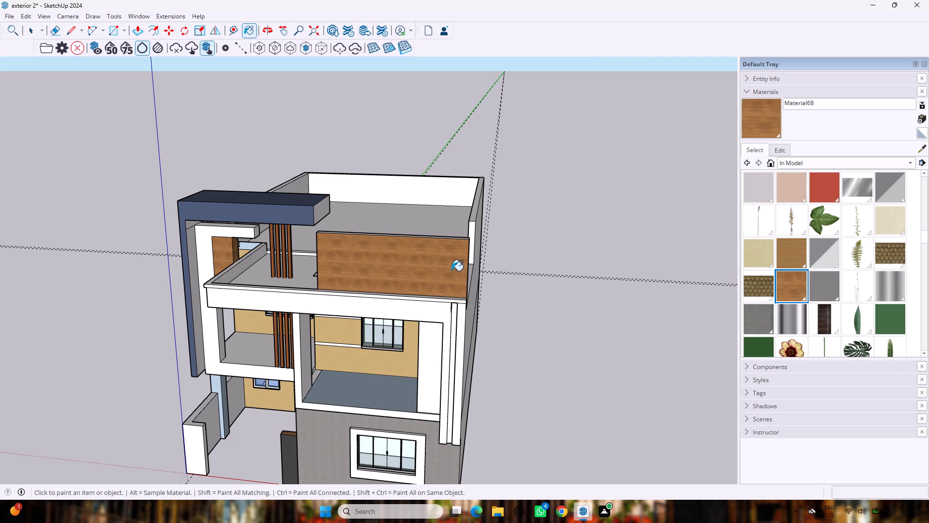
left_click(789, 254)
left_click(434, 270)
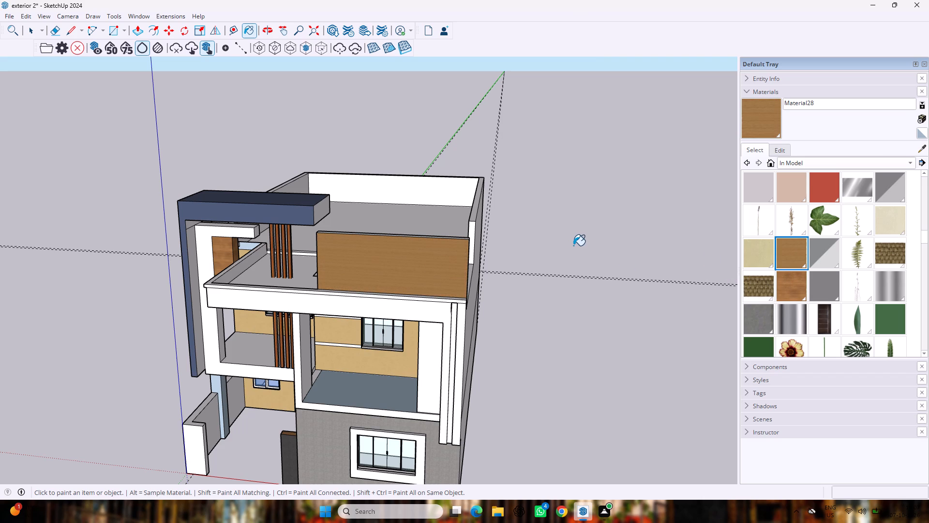
Paint the front face of the raised rooftop parapet wall with the brown Teddy_Glasses material from the model's materials.
scroll(601, 249, "up", 3)
scroll(701, 250, "down", 3)
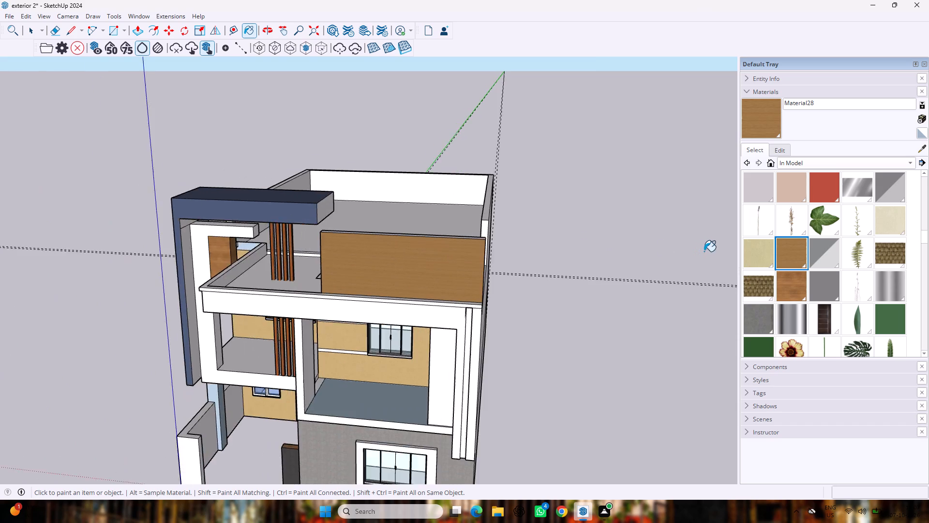
scroll(704, 251, "down", 3)
scroll(789, 240, "up", 2)
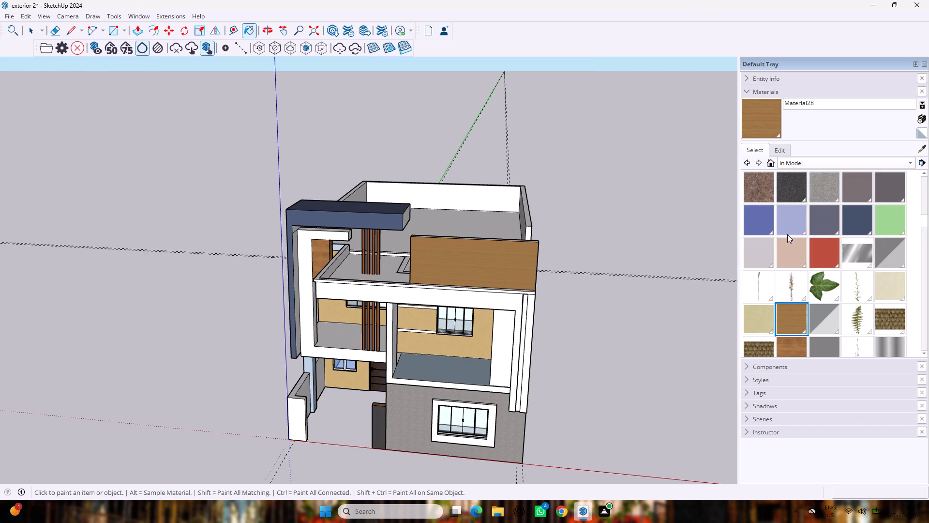
scroll(787, 224, "up", 5)
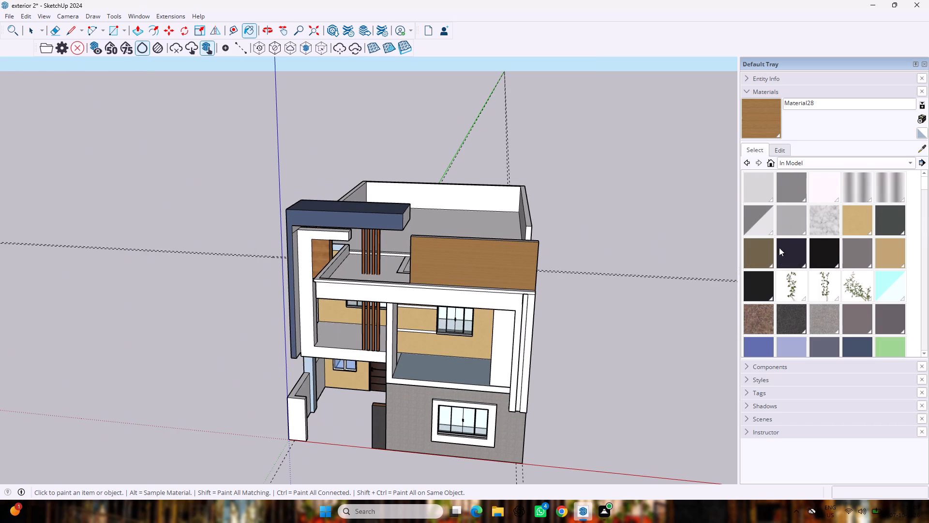
scroll(759, 309, "up", 5)
scroll(759, 287, "down", 7)
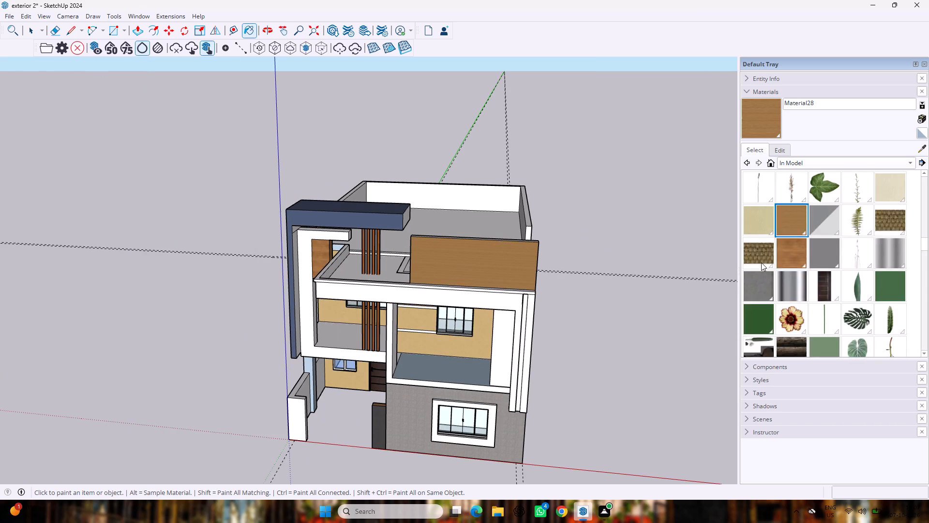
scroll(761, 262, "down", 11)
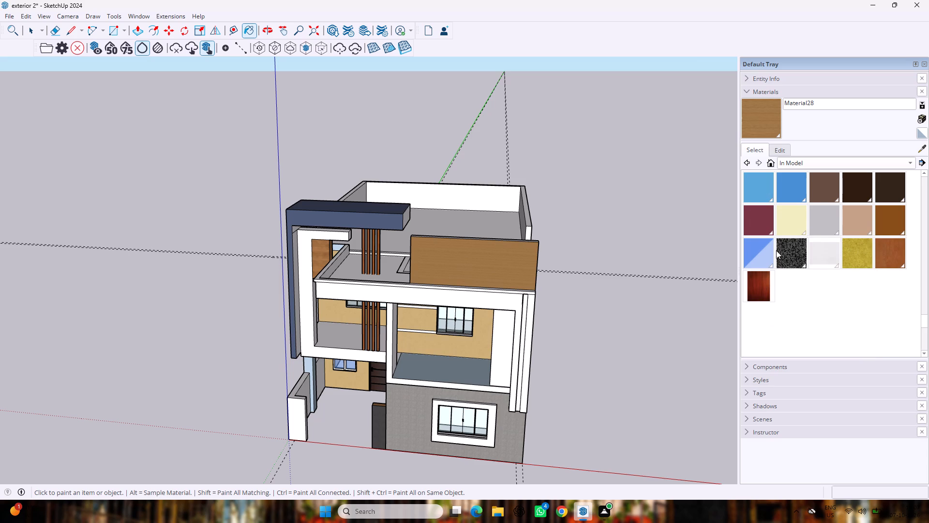
scroll(781, 248, "up", 3)
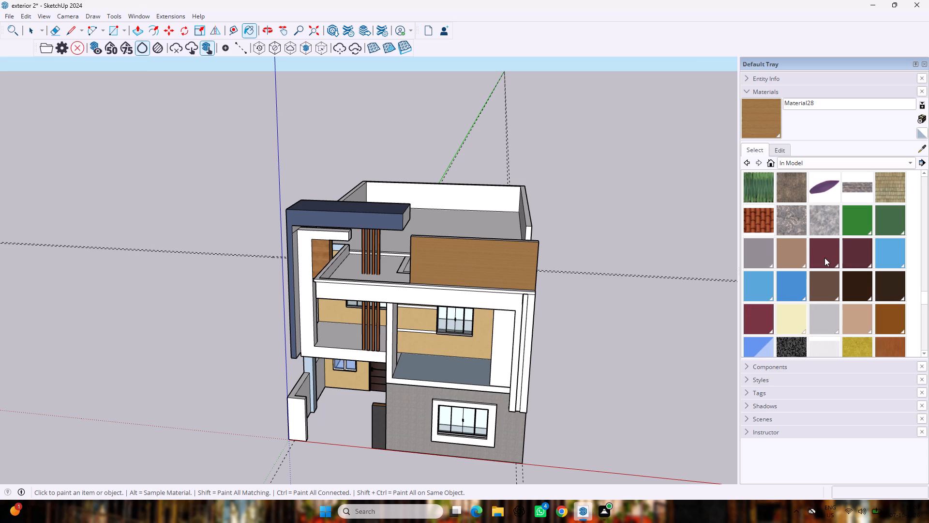
left_click(823, 269)
left_click(828, 290)
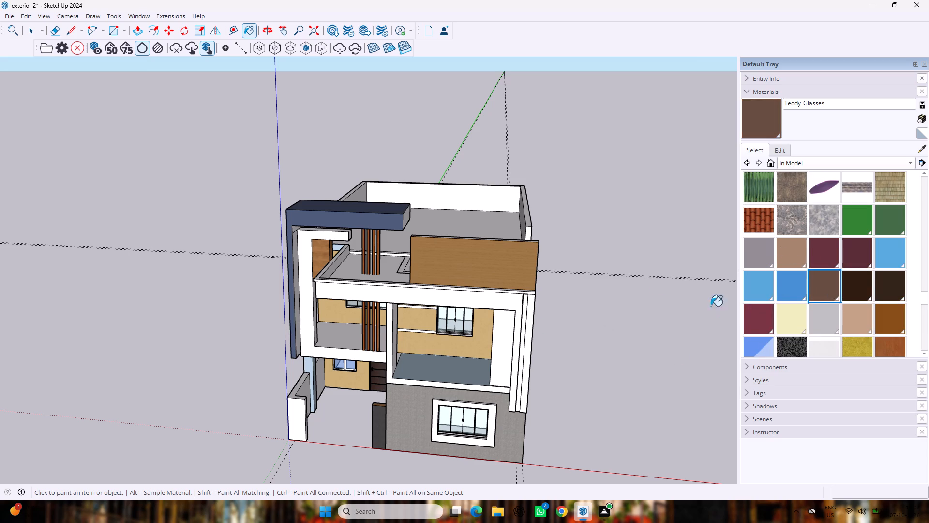
left_click(510, 274)
Paint the top face and the end face nearest the navy frame of the raised rooftop parapet wall with Teddy_Glasses.
middle_click_drag(394, 277, 631, 331)
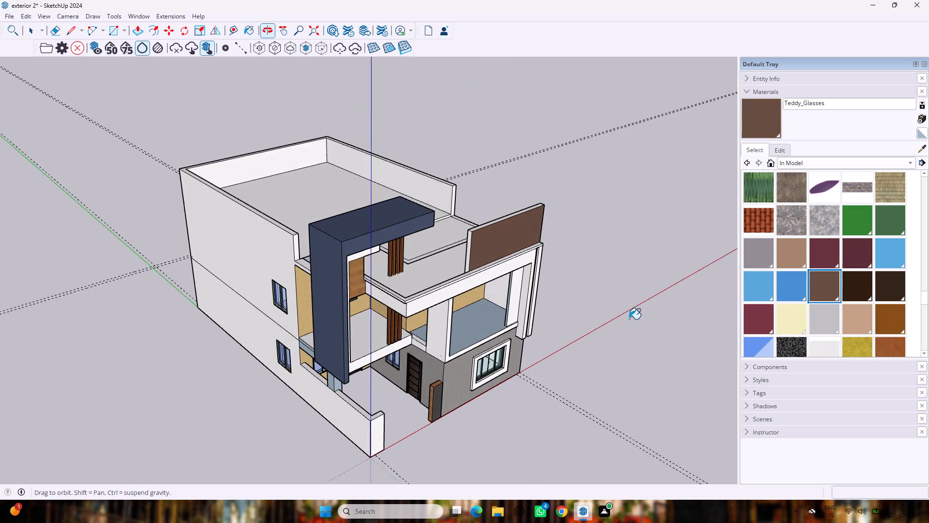
scroll(444, 253, "up", 5)
left_click(482, 250)
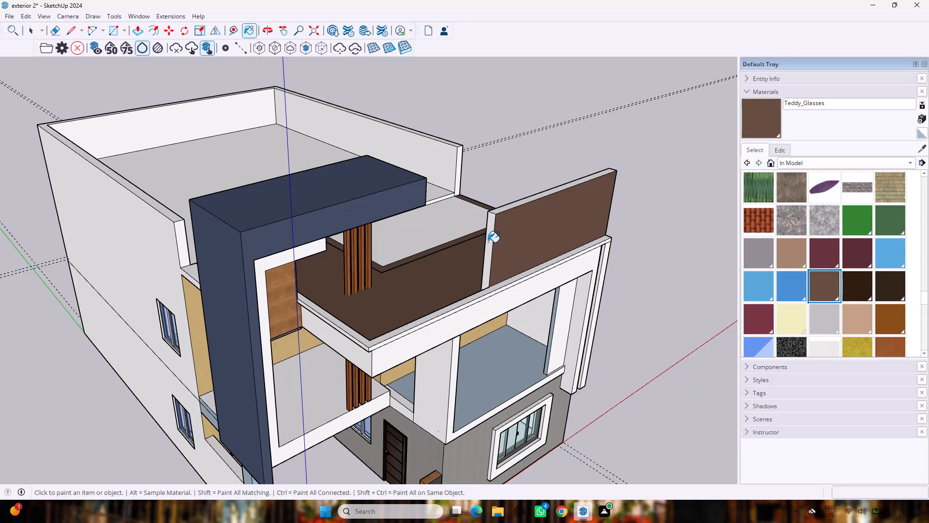
key("ctrl+z")
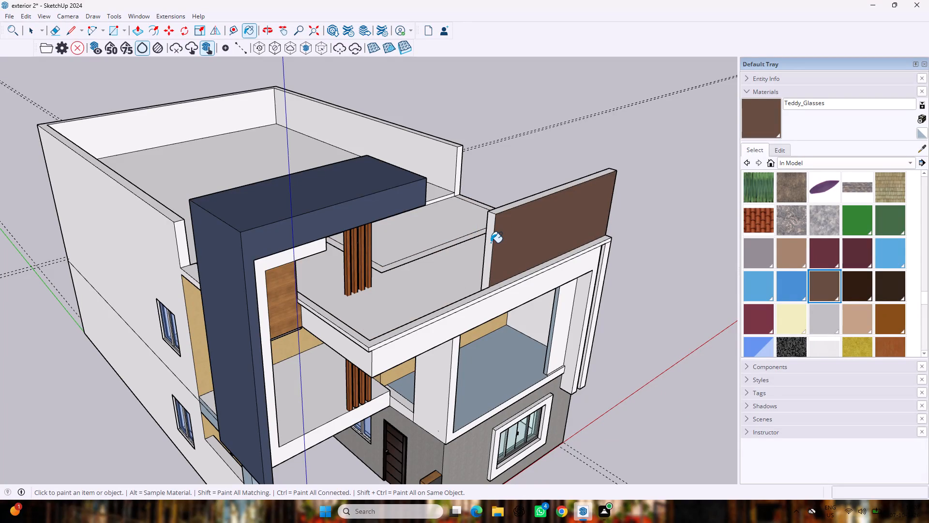
double_click(490, 243)
middle_click_drag(530, 202, 535, 239)
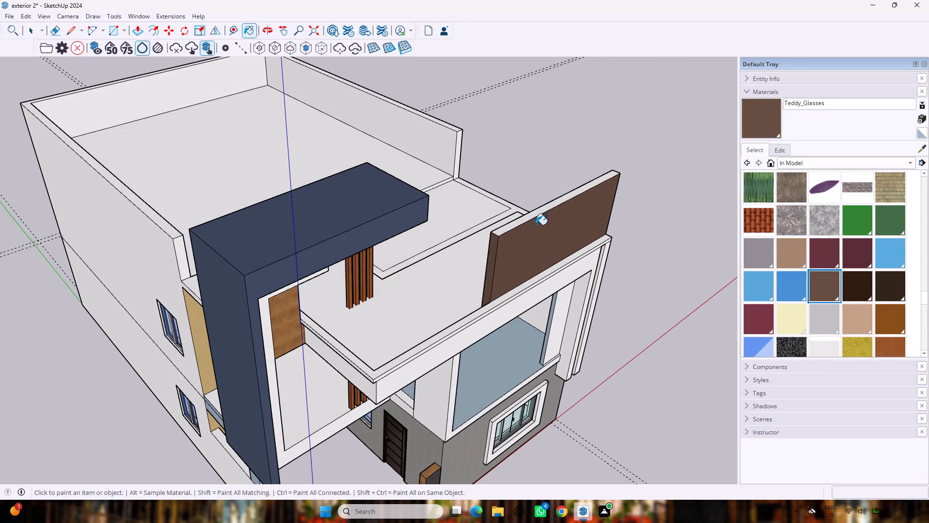
left_click(536, 216)
left_click(554, 205)
middle_click_drag(576, 200, 581, 236)
left_click(577, 204)
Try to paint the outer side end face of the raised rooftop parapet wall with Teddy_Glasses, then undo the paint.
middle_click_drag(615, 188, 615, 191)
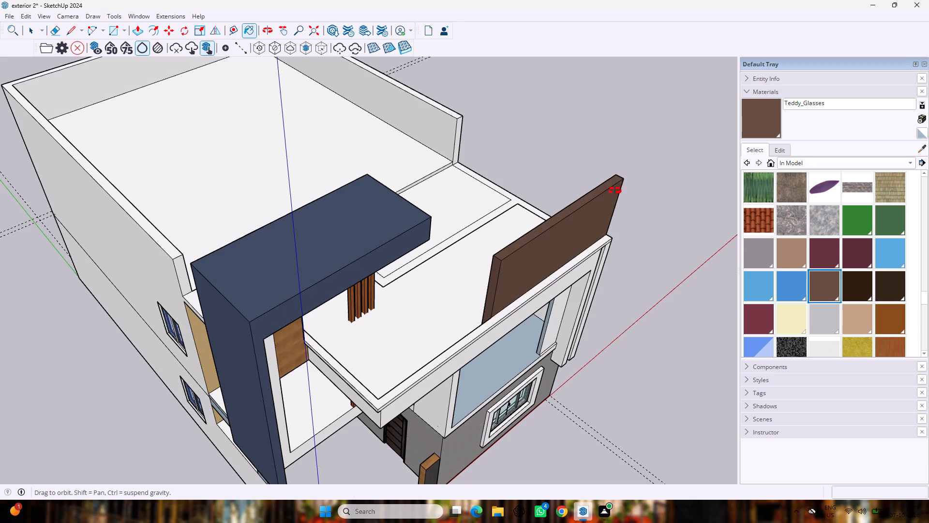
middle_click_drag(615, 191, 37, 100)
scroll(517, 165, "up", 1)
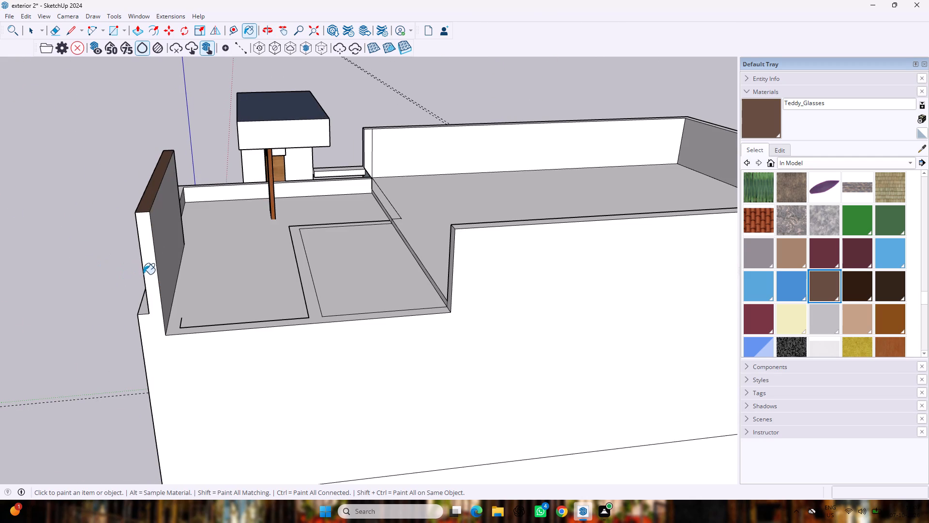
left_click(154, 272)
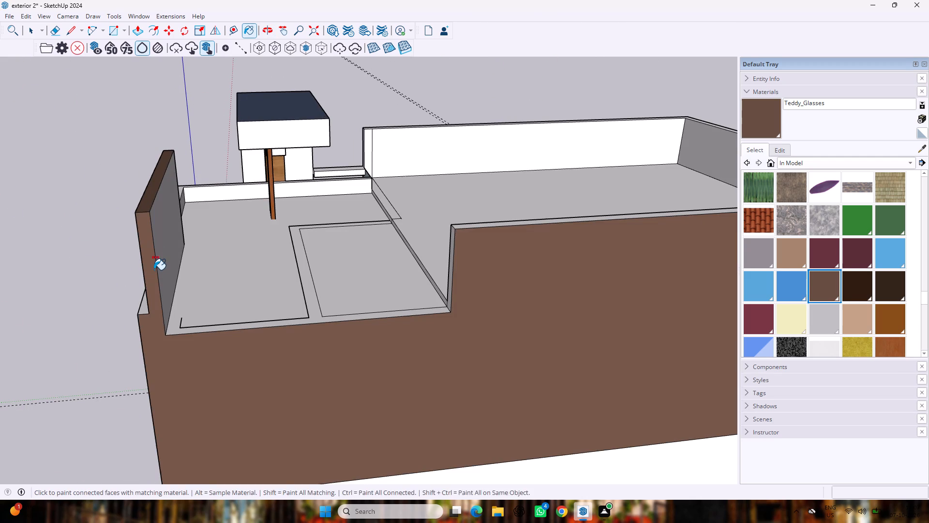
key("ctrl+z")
Paint the roof-side back face of the raised rooftop parapet wall with Teddy_Glasses.
left_click(165, 240)
Paint both segments of the strip bordering the recessed upper balcony ceiling with Wood Board Cork, leaving the inner ceiling panel unpainted.
middle_click_drag(41, 196, 373, 217)
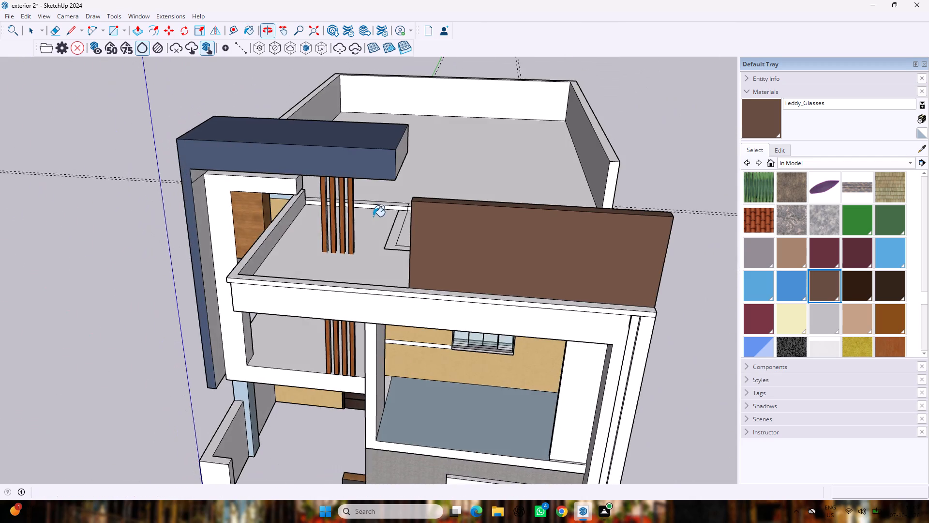
scroll(373, 211, "down", 7)
middle_click_drag(362, 221, 483, 181)
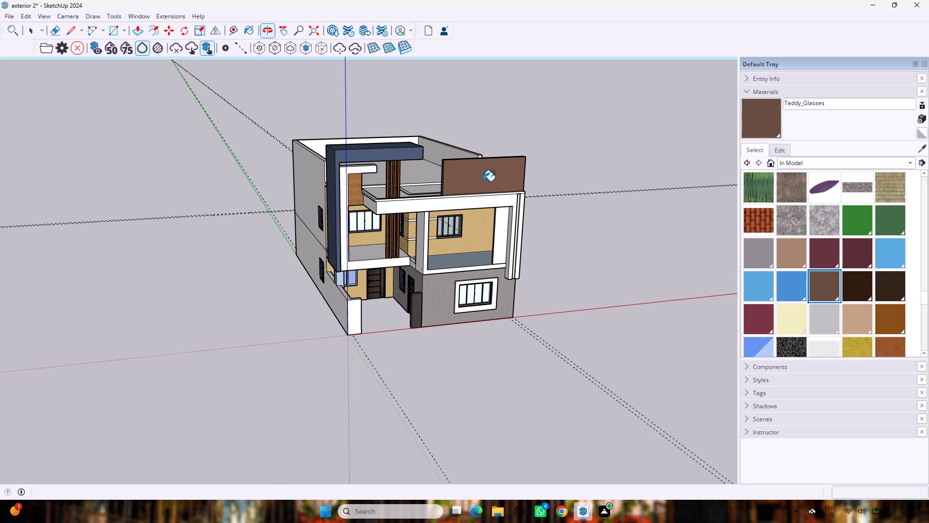
scroll(433, 205, "up", 3)
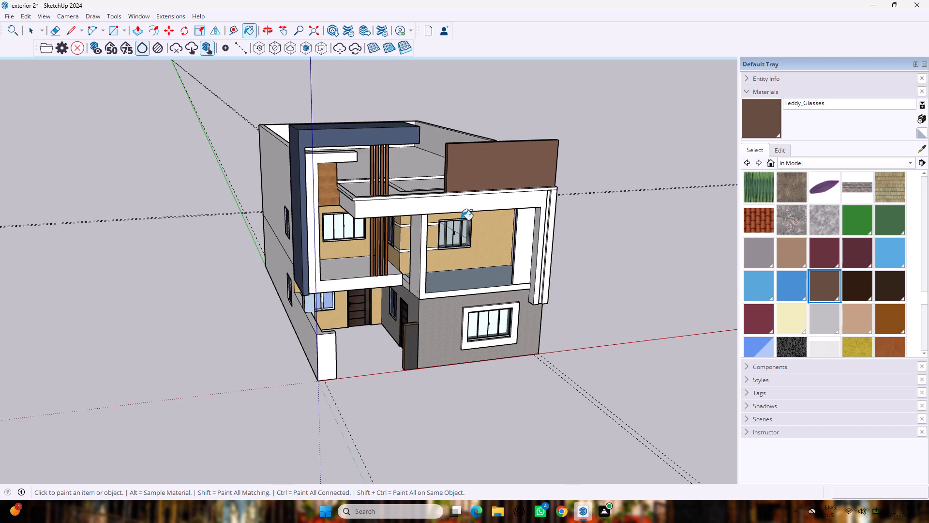
scroll(801, 279, "down", 2)
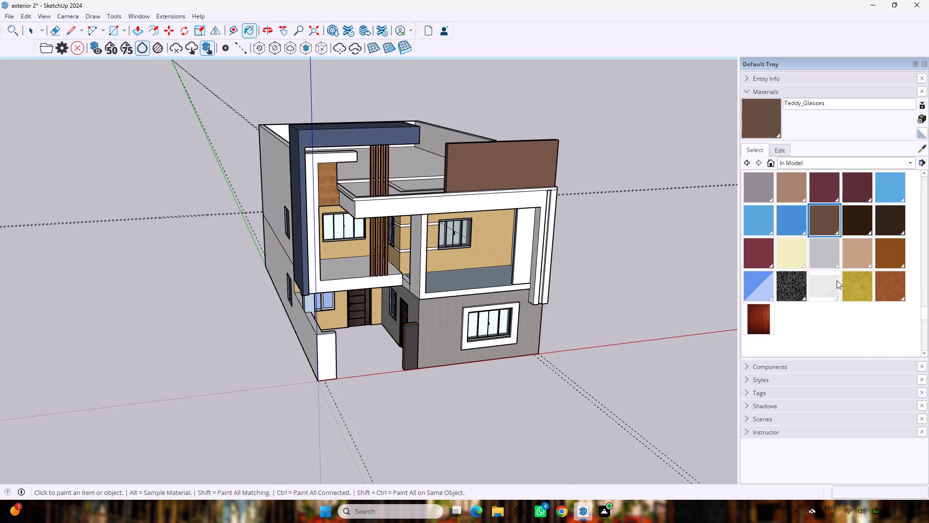
left_click(849, 278)
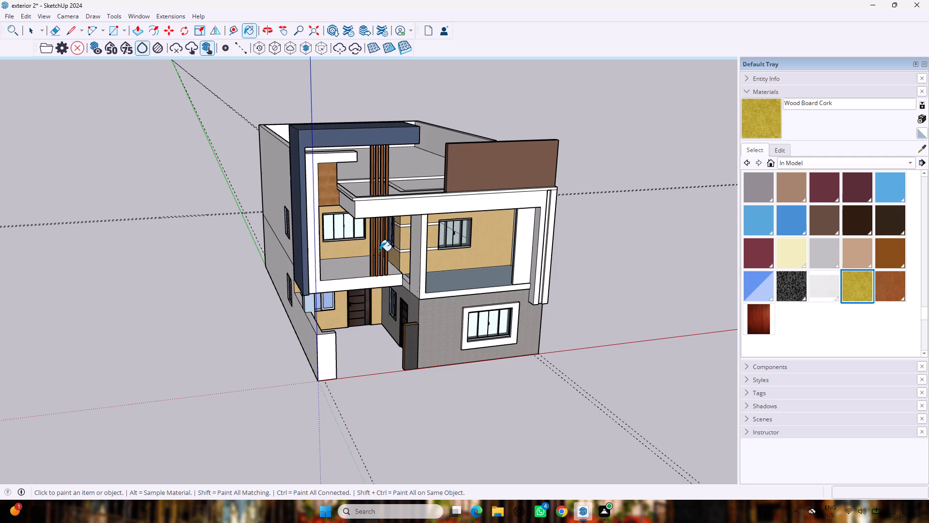
middle_click_drag(368, 247, 442, 36)
scroll(402, 217, "up", 6)
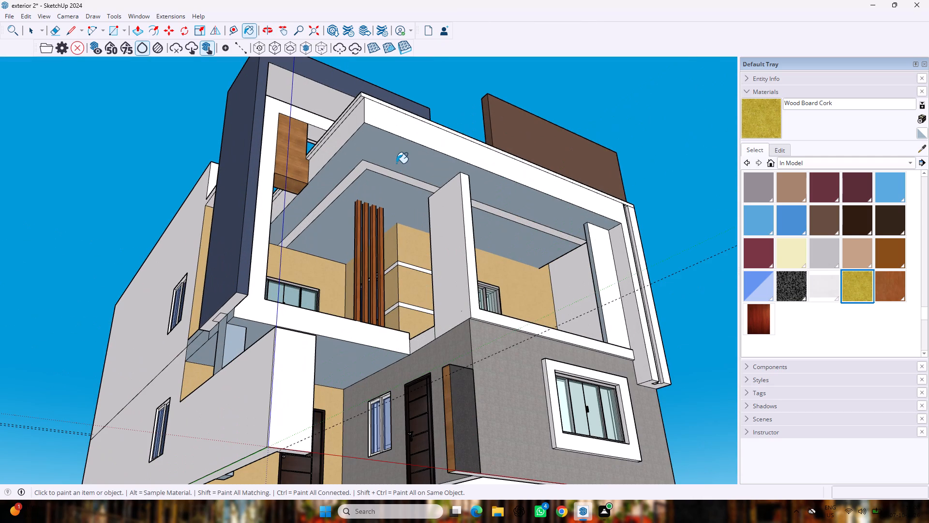
scroll(379, 174, "up", 6)
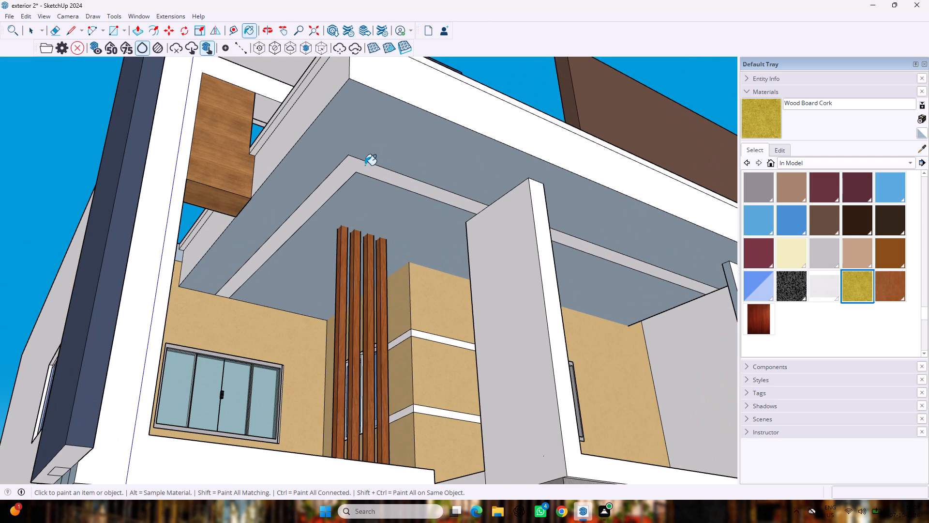
left_click(341, 183)
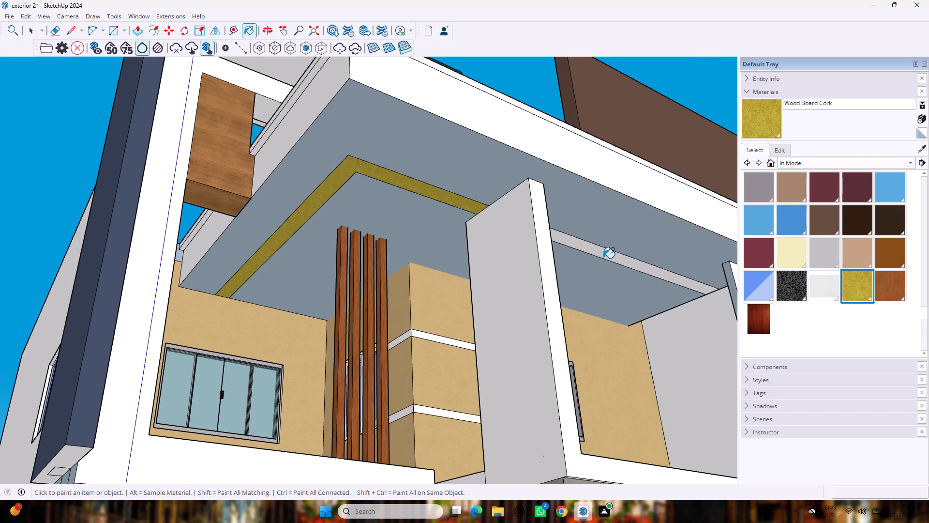
left_click(601, 261)
key("ctrl+z")
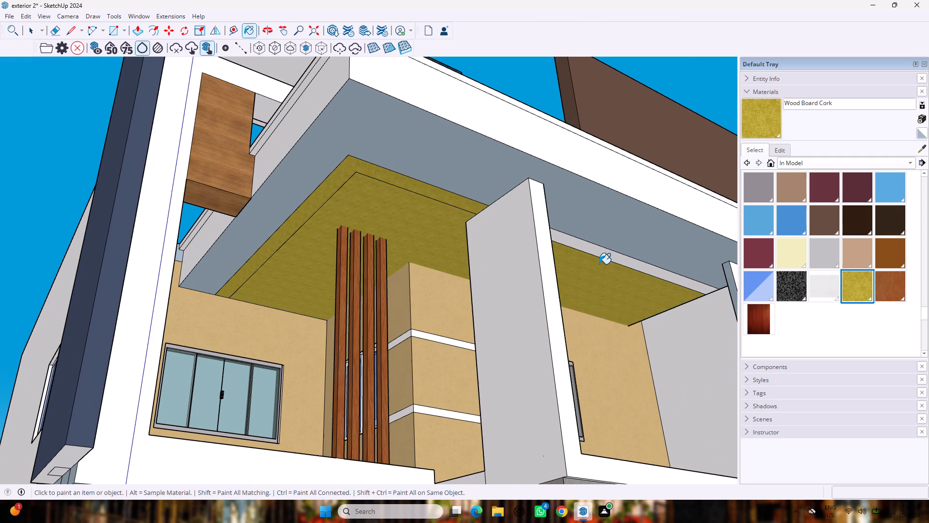
scroll(597, 260, "up", 3)
left_click(600, 254)
scroll(574, 253, "down", 4)
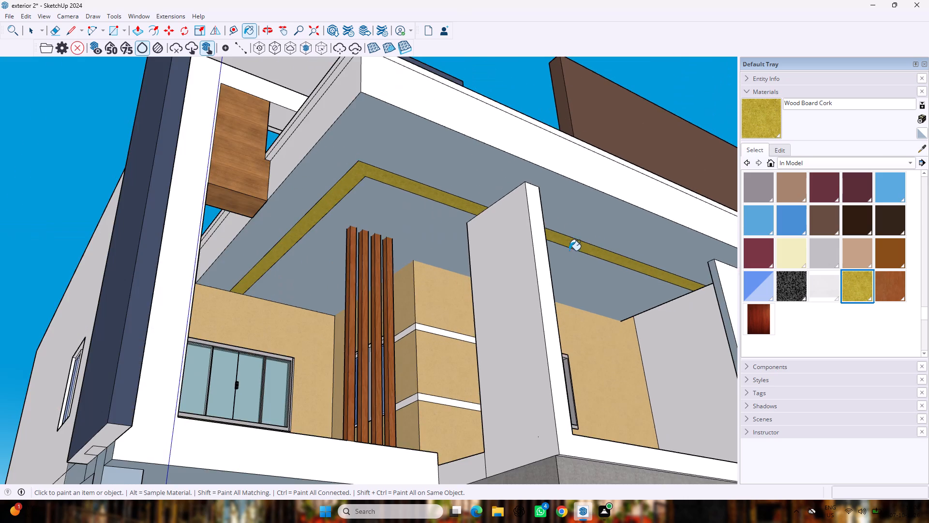
Paint the outer border and the inner panel of the upper balcony ceiling with white_wall.
middle_click_drag(570, 250, 575, 292)
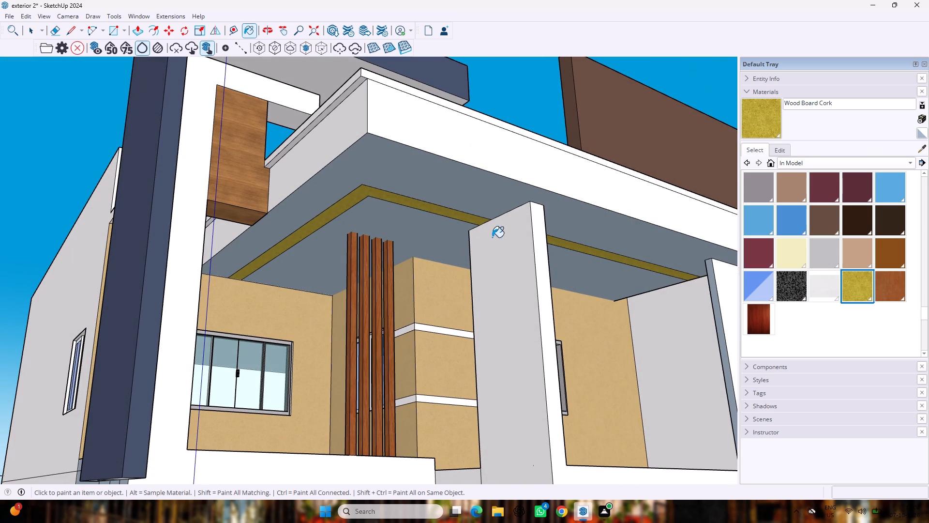
left_click(810, 284)
left_click(438, 187)
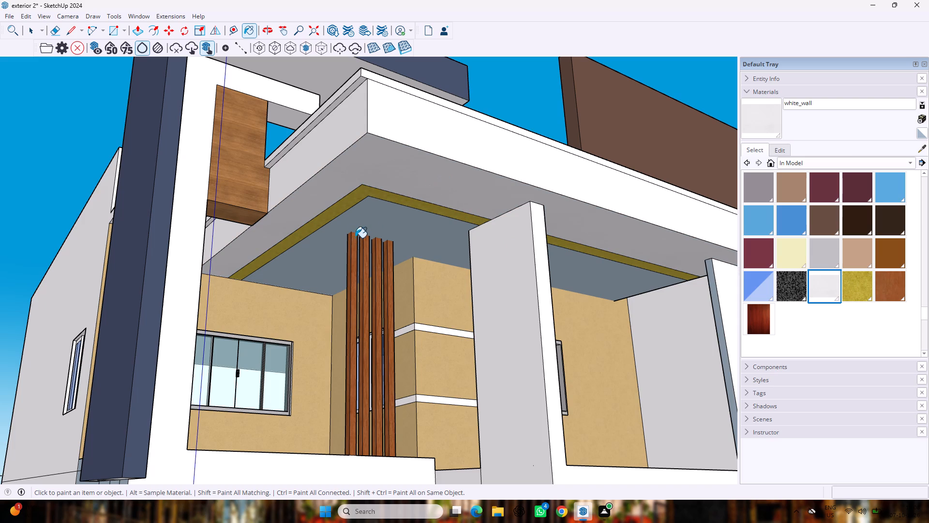
left_click(388, 231)
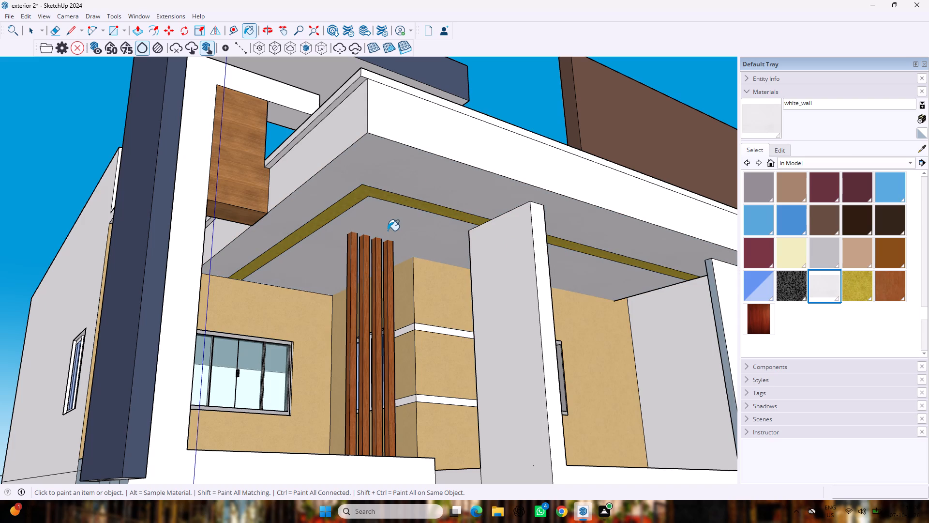
Paint the underside of the front balcony slab and both visible faces of the column beneath the navy frame with white_wall.
scroll(388, 230, "down", 10)
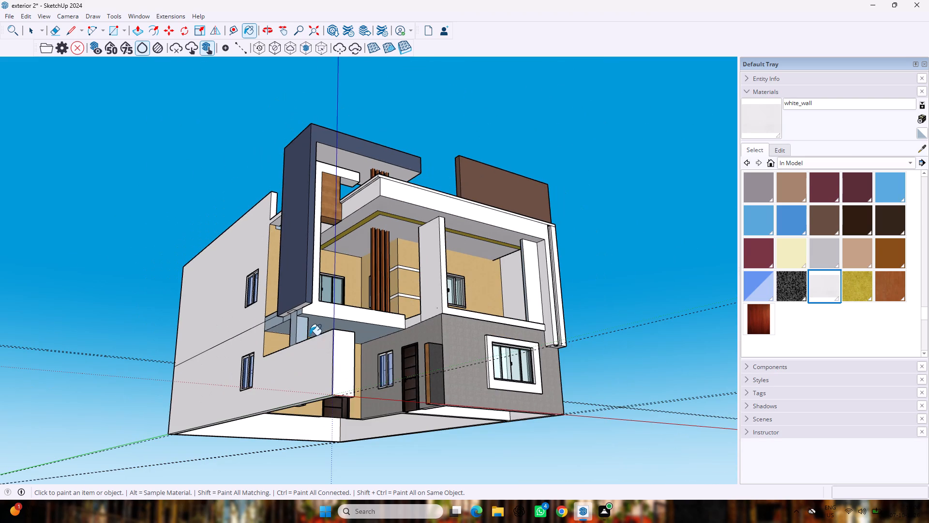
left_click(326, 319)
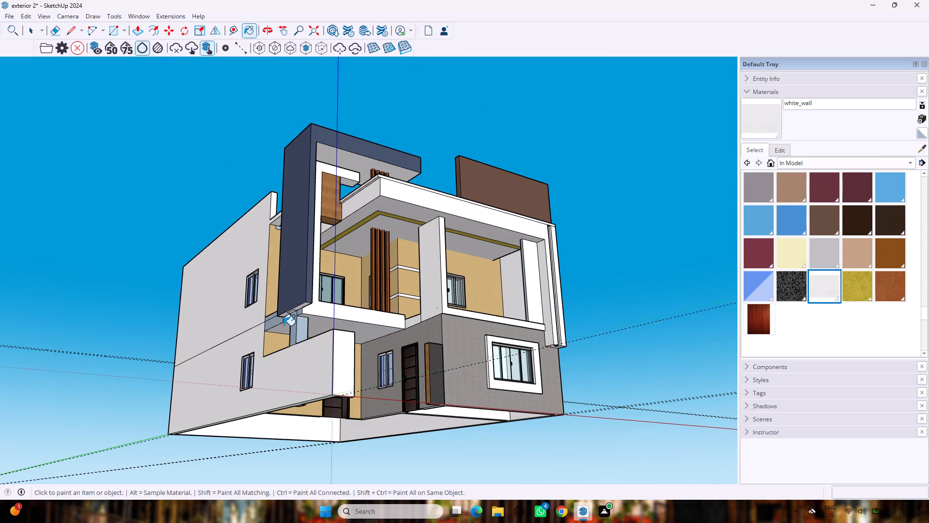
left_click(284, 323)
scroll(316, 324, "up", 2)
scroll(291, 291, "up", 7)
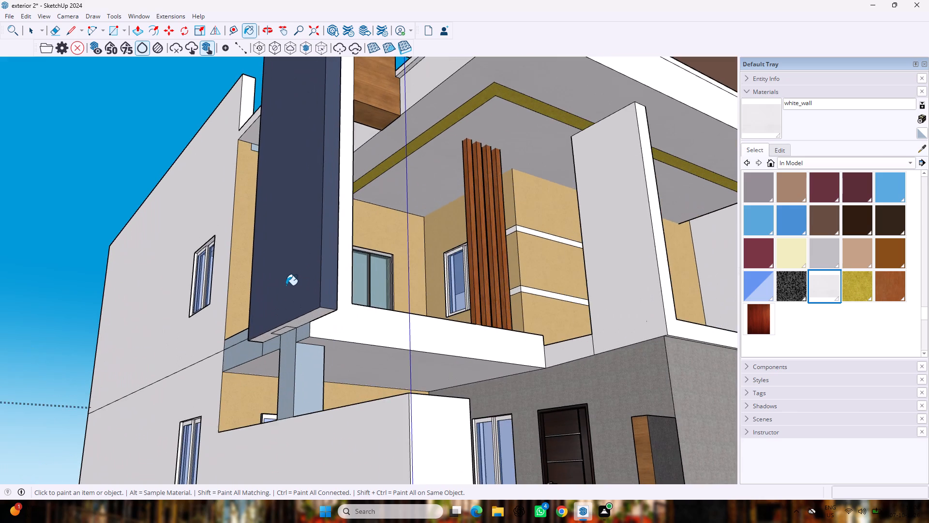
scroll(286, 284, "up", 4)
left_click(284, 394)
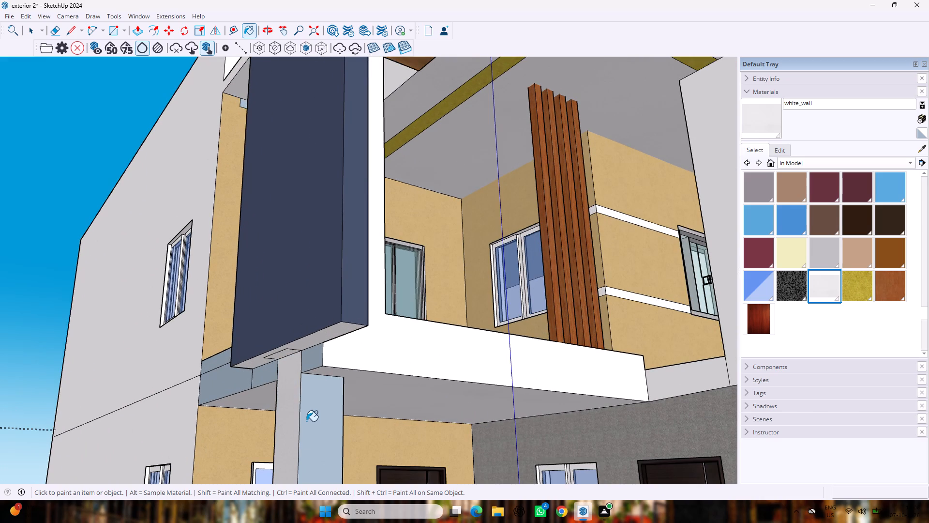
left_click(311, 423)
Paint the beam and slab-edge faces around the top of the column below the navy frame with white_wall.
left_click(313, 366)
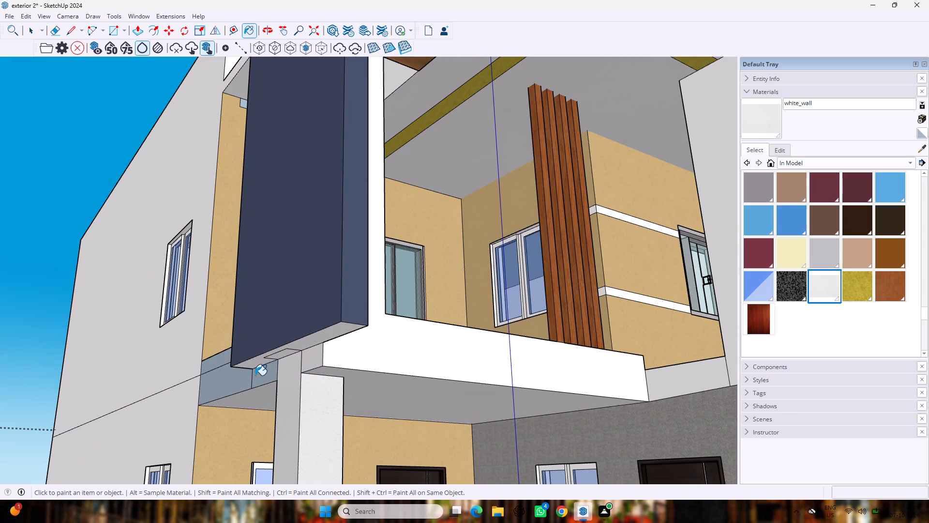
left_click(253, 377)
left_click(250, 384)
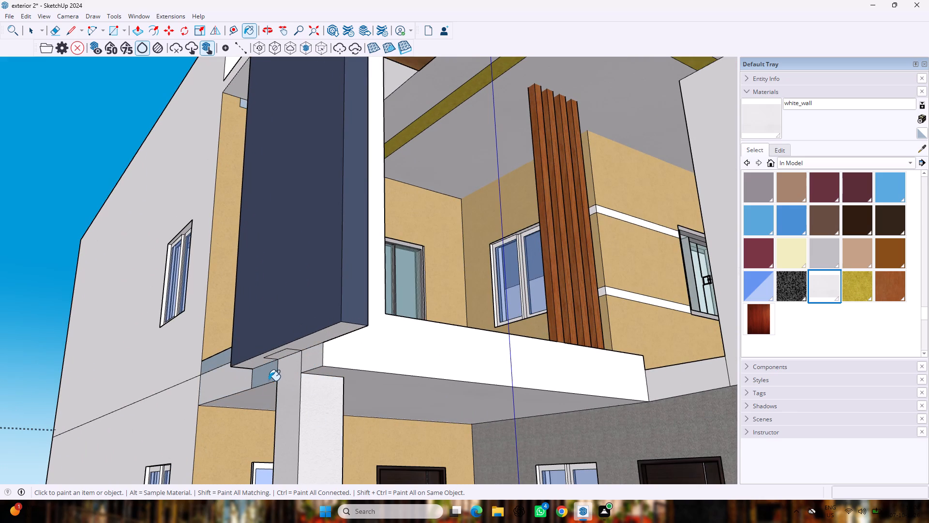
left_click(264, 379)
left_click(211, 368)
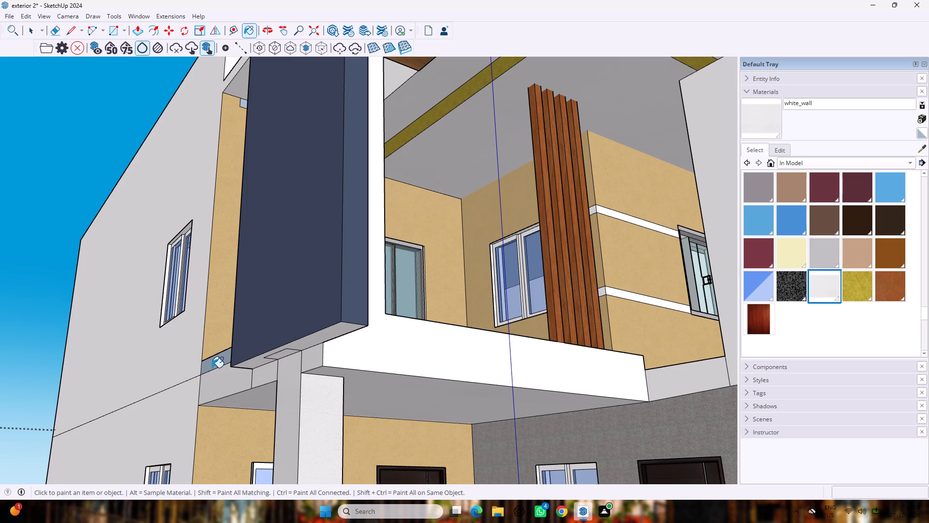
Paint the underside of the navy frame's vertical leg, including the small patch above the column, with Marc_Shoes2.
scroll(245, 384, "down", 7)
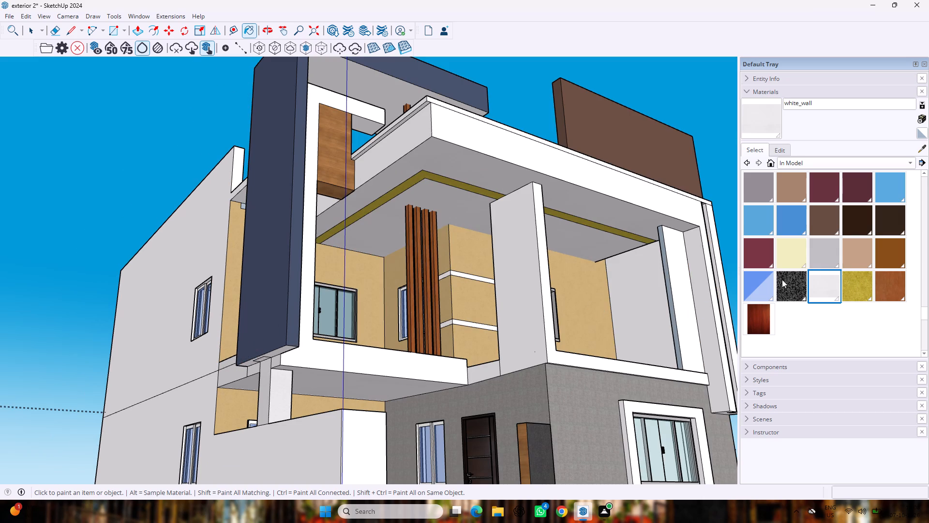
scroll(783, 270, "up", 11)
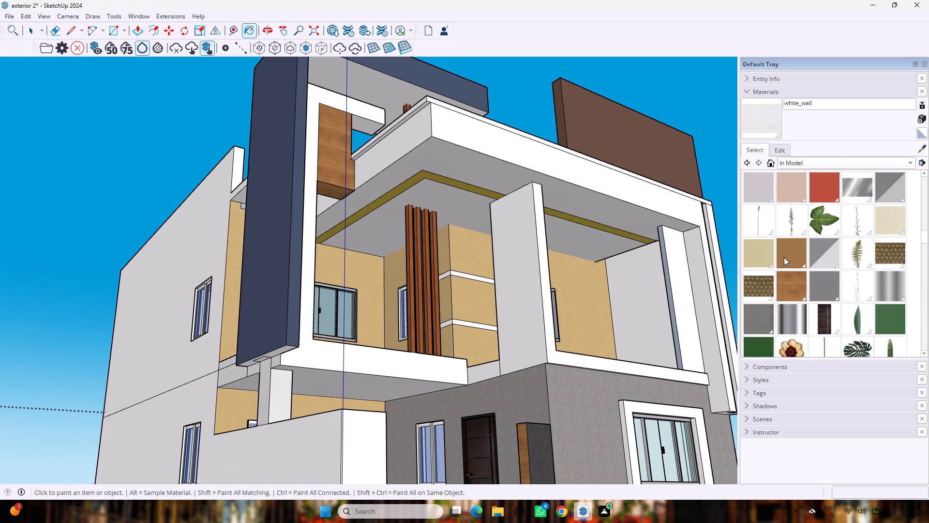
scroll(782, 246, "up", 3)
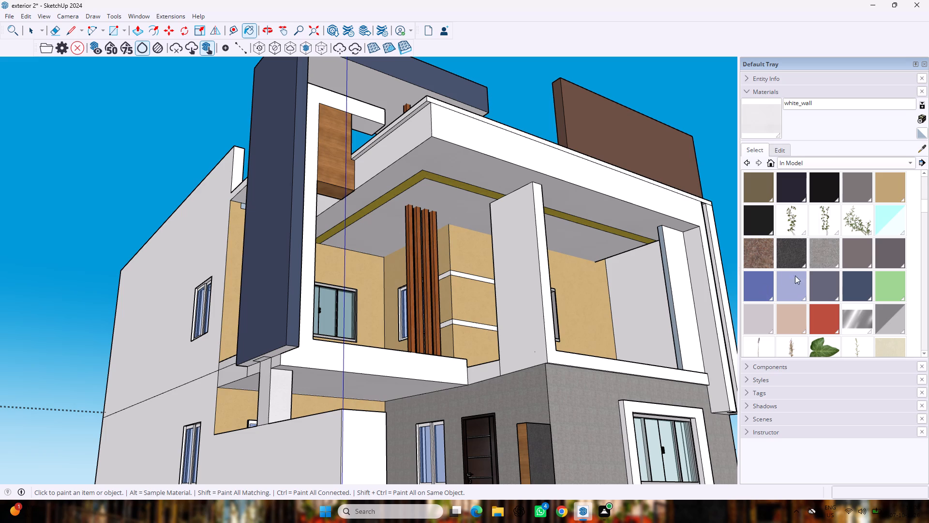
left_click(848, 282)
scroll(367, 356, "up", 3)
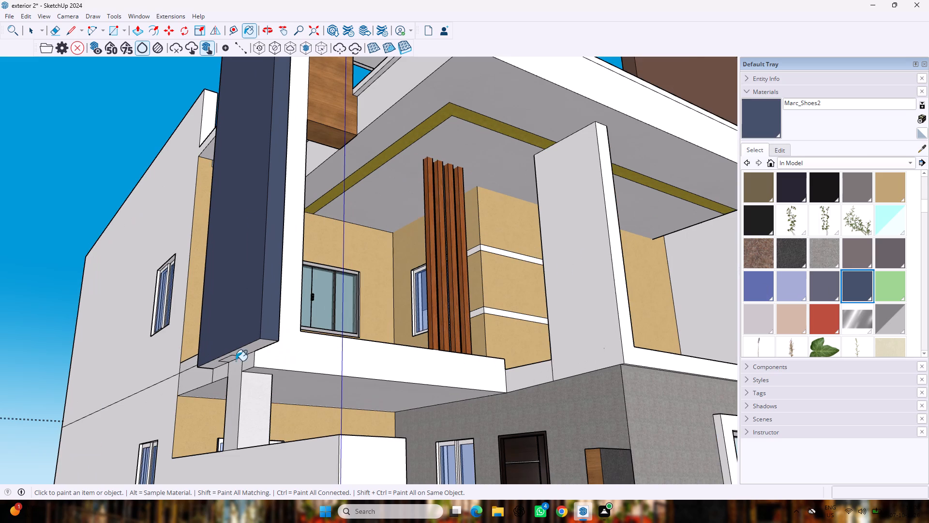
scroll(228, 363, "up", 4)
left_click(272, 338)
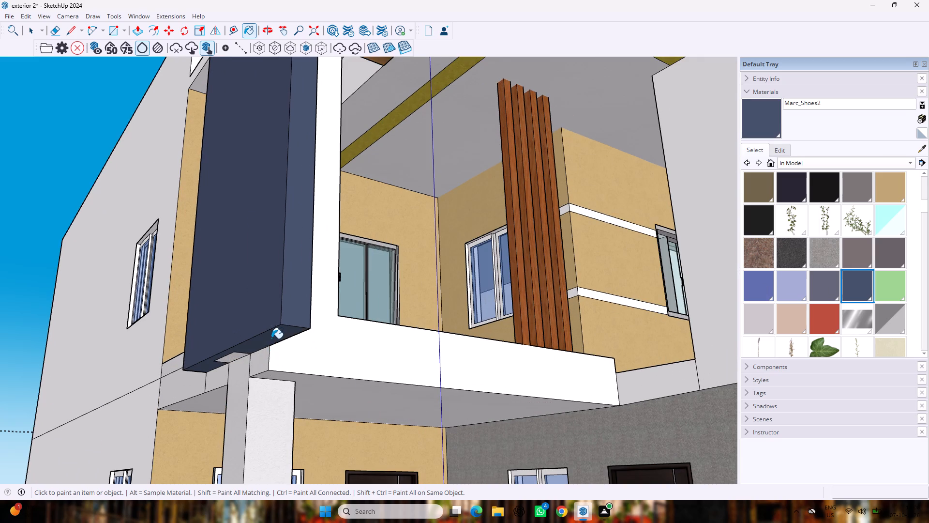
left_click(230, 362)
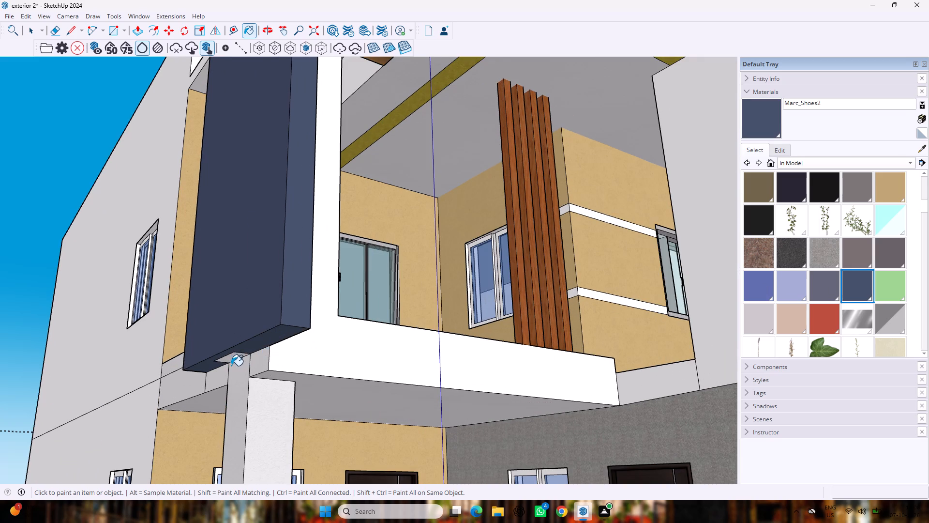
scroll(231, 362, "up", 4)
left_click(234, 361)
scroll(226, 366, "up", 3)
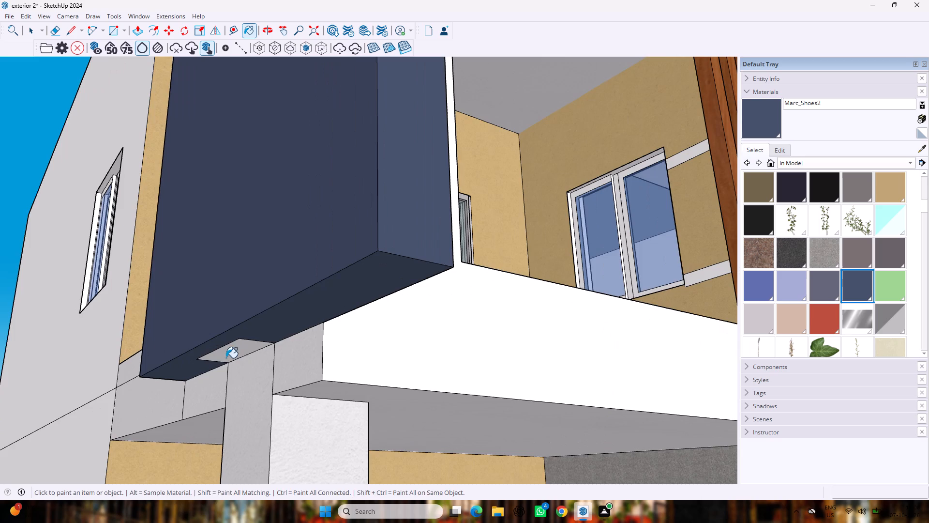
middle_click_drag(228, 361, 264, 302)
left_click(262, 303)
Examine the painted front and side facades of the whole house from several angles.
scroll(292, 310, "down", 7)
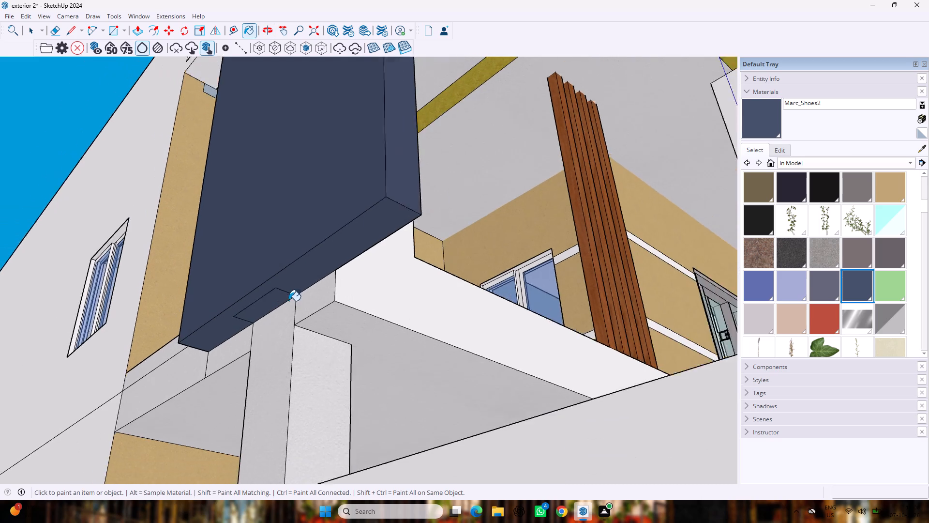
scroll(289, 301, "down", 1)
middle_click_drag(323, 326, 326, 379)
scroll(326, 379, "down", 3)
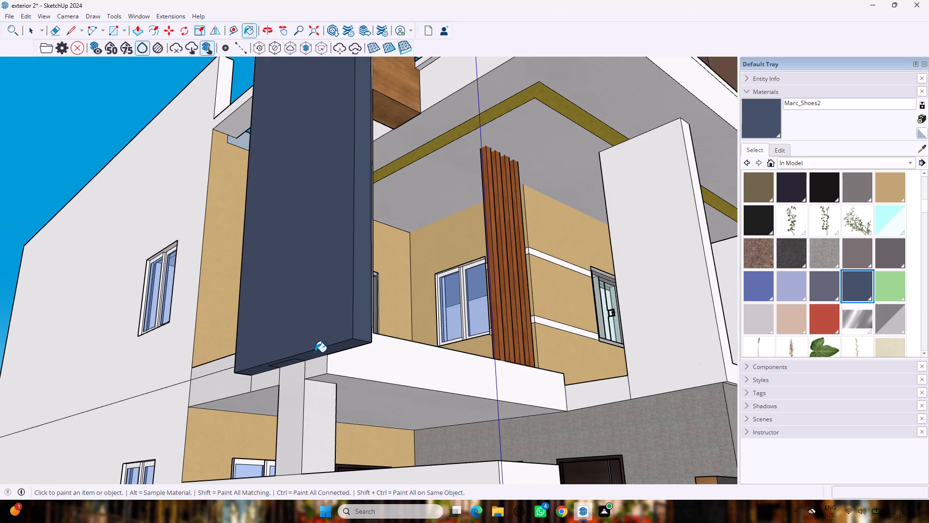
scroll(315, 352, "down", 7)
middle_click_drag(355, 366, 360, 427)
scroll(360, 426, "down", 5)
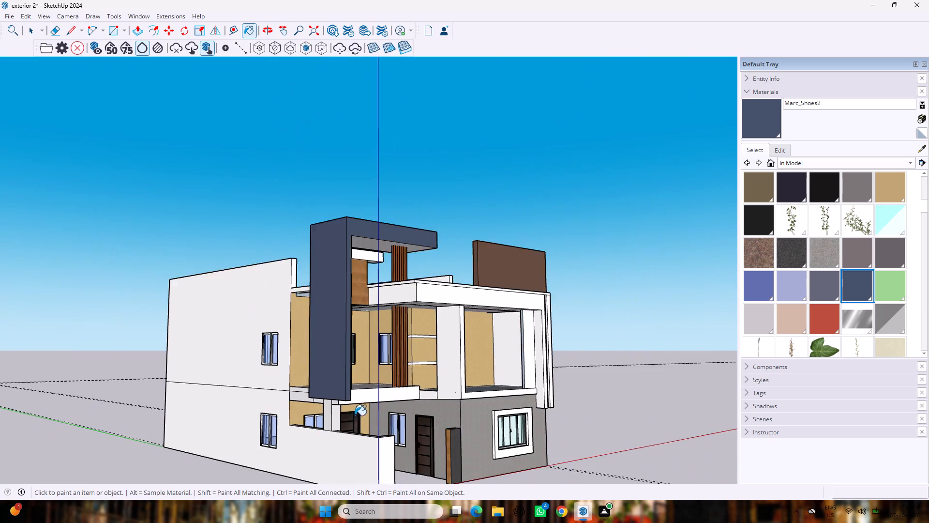
scroll(355, 415, "down", 4)
middle_click_drag(495, 385, 360, 433)
scroll(332, 427, "up", 4)
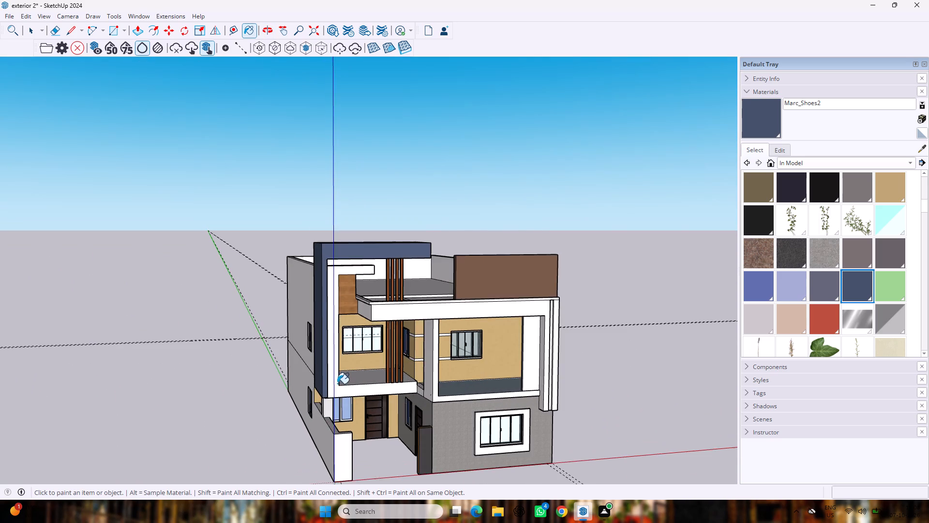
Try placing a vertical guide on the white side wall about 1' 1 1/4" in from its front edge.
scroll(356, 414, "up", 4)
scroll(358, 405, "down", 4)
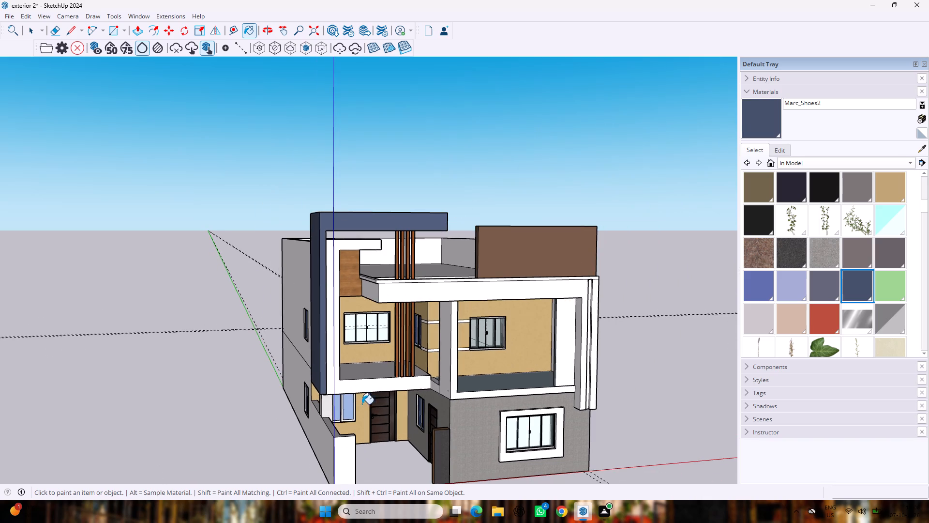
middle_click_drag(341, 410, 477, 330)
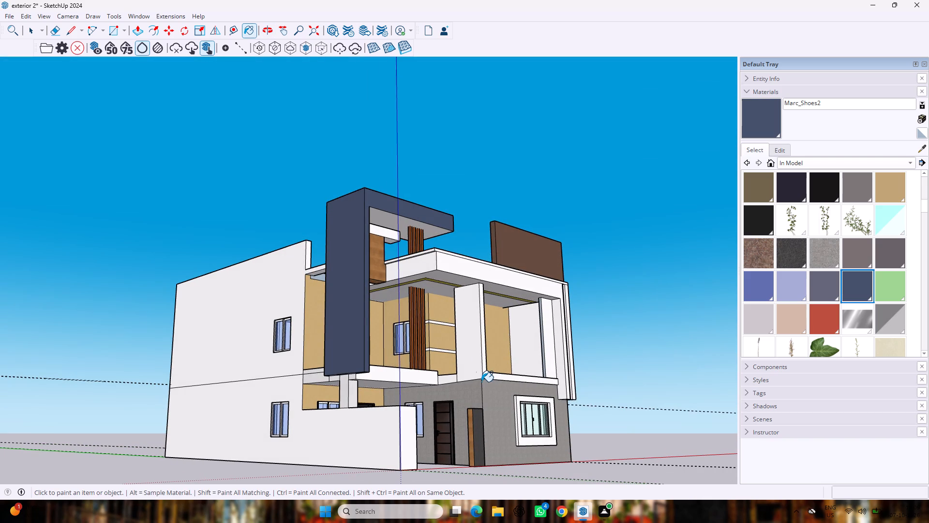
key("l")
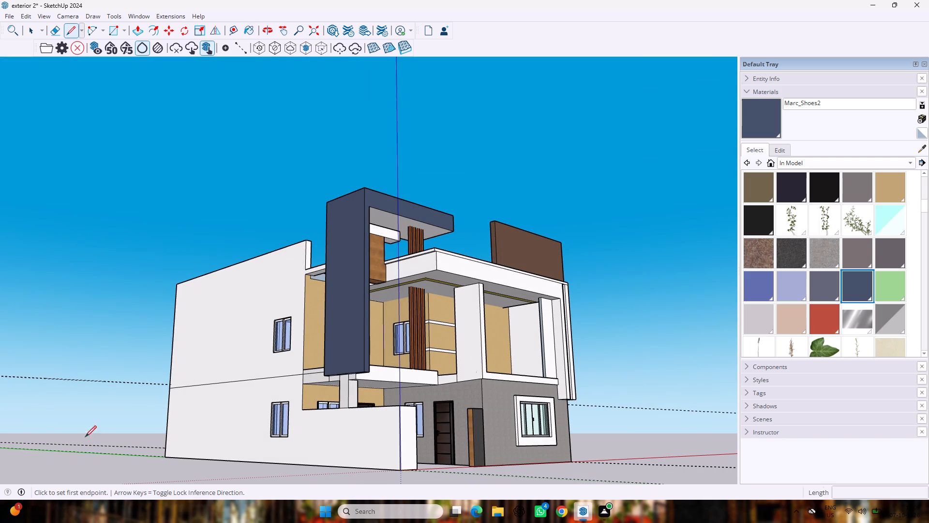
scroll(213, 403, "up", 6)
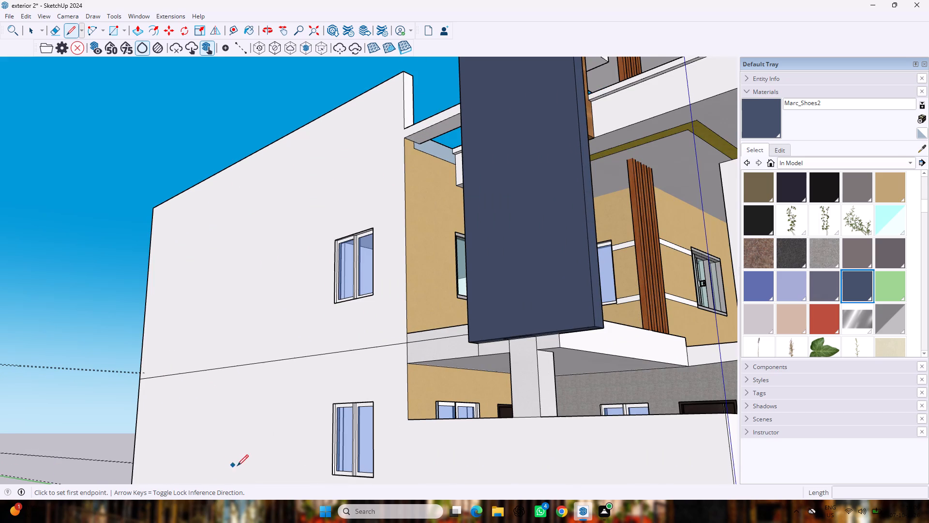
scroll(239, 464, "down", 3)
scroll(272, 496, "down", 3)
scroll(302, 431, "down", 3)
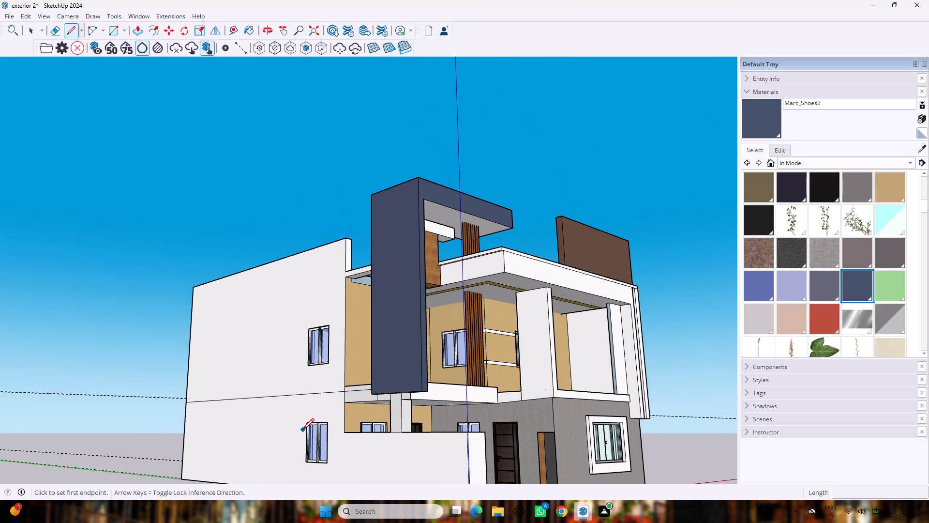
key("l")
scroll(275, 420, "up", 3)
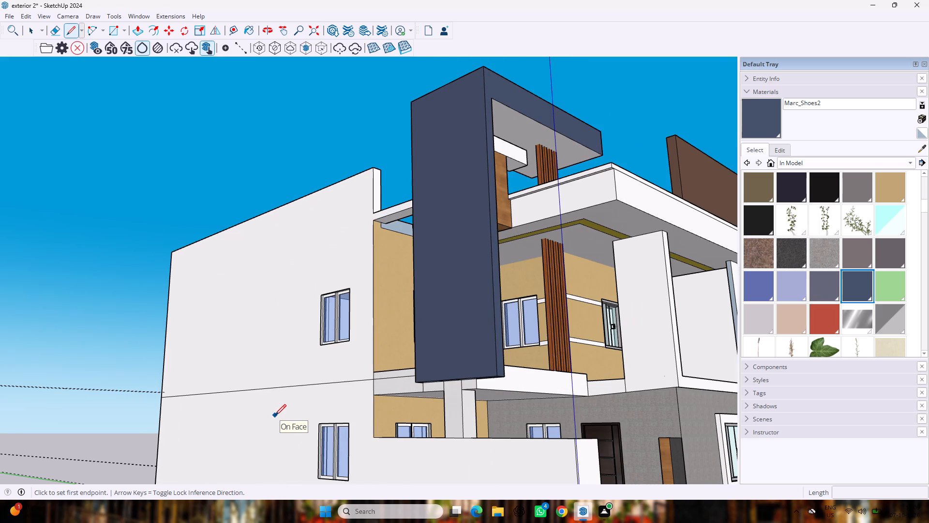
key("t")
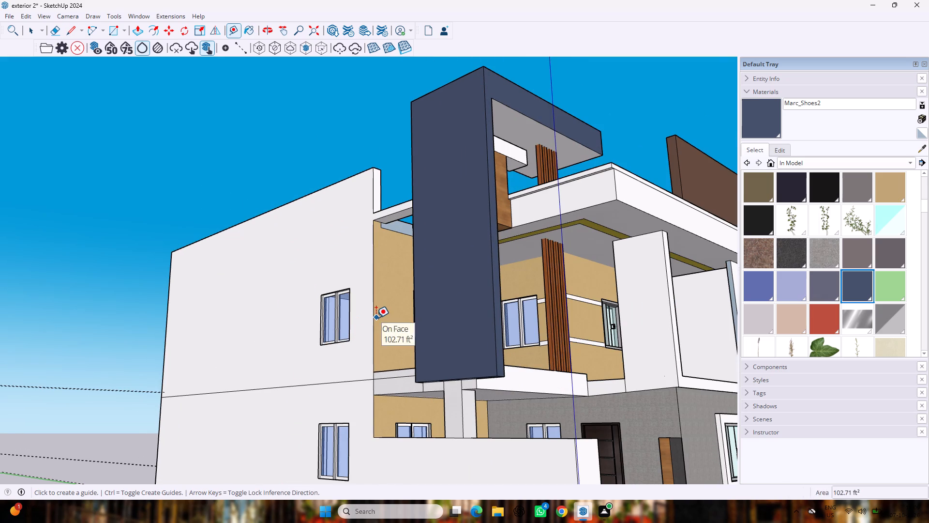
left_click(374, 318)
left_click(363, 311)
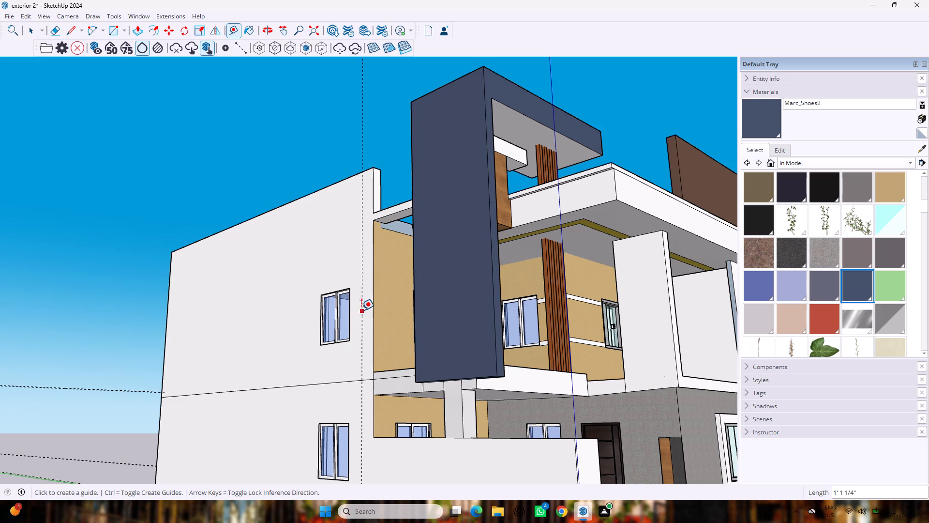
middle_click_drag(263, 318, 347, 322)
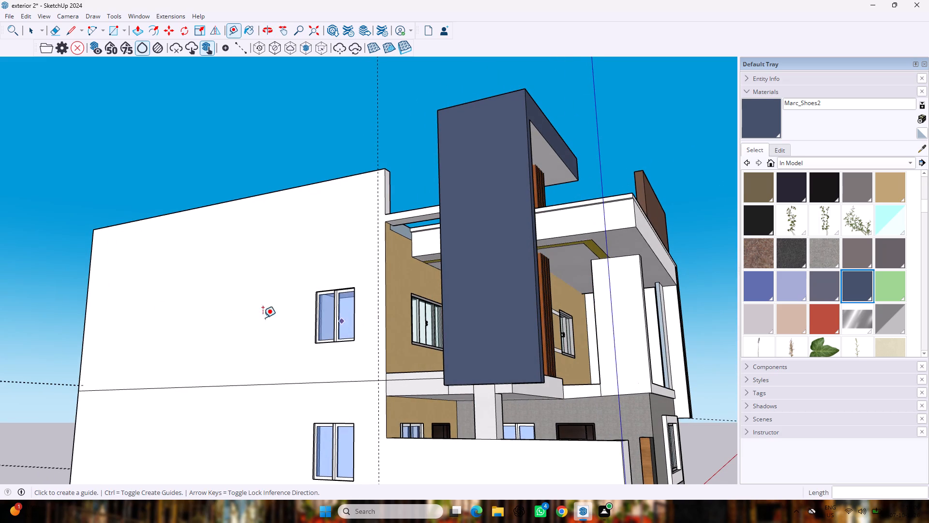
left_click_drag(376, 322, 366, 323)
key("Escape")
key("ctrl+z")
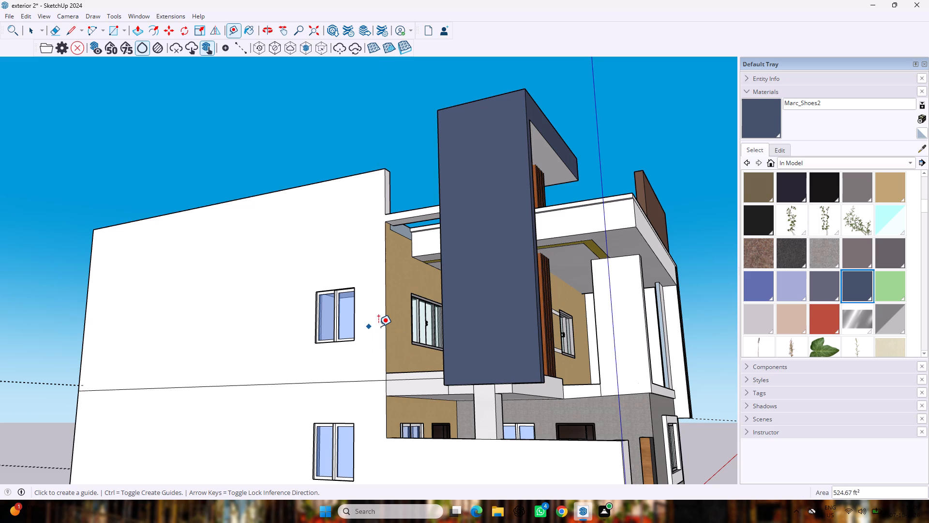
Place vertical guides either side of the side-wall windows, about 2' 7" from the front edge and 25' 8 3/16" from the rear edge.
left_click(384, 318)
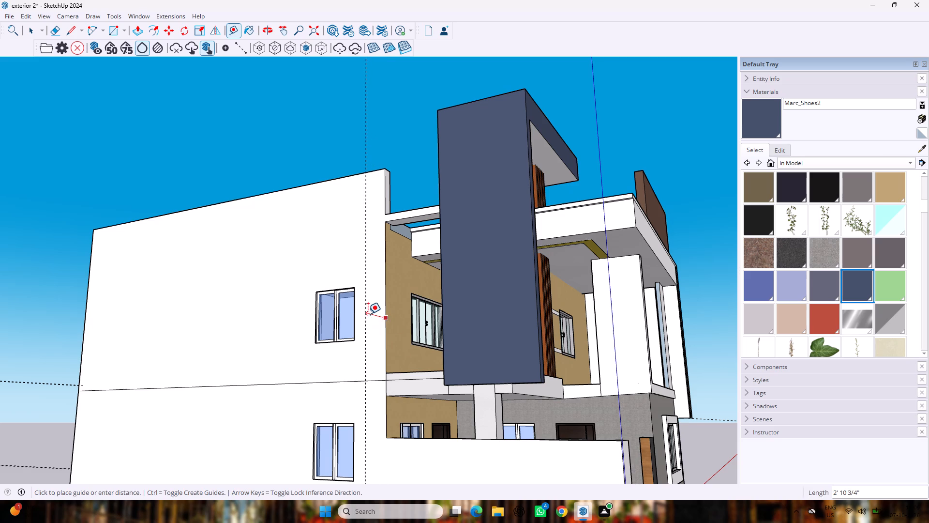
left_click(368, 314)
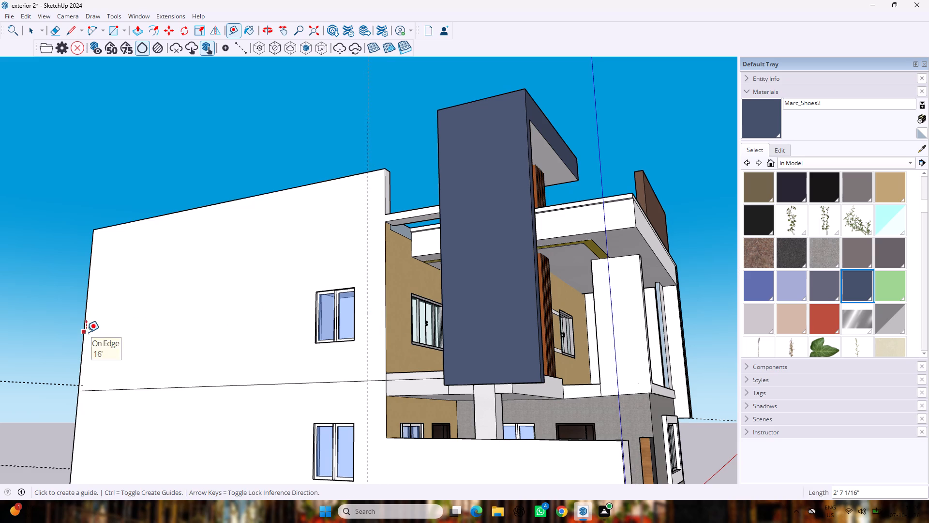
left_click(86, 332)
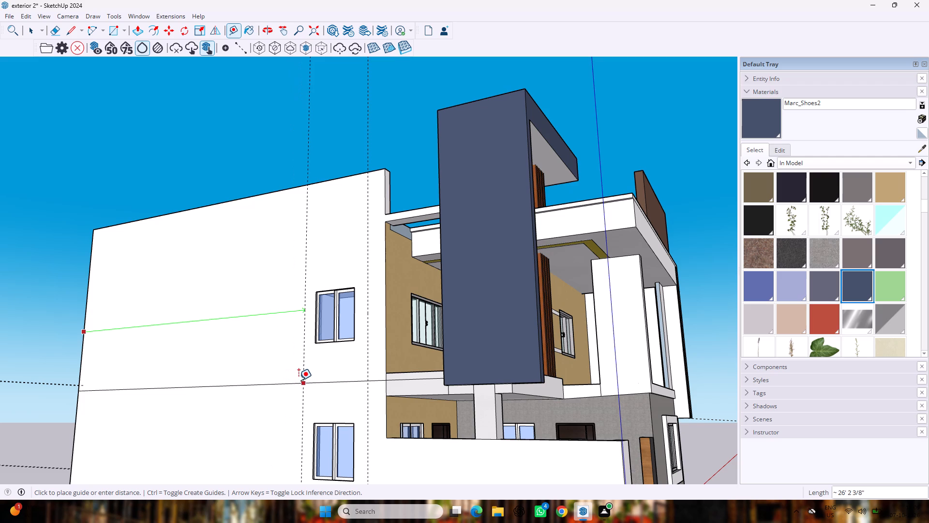
left_click(297, 380)
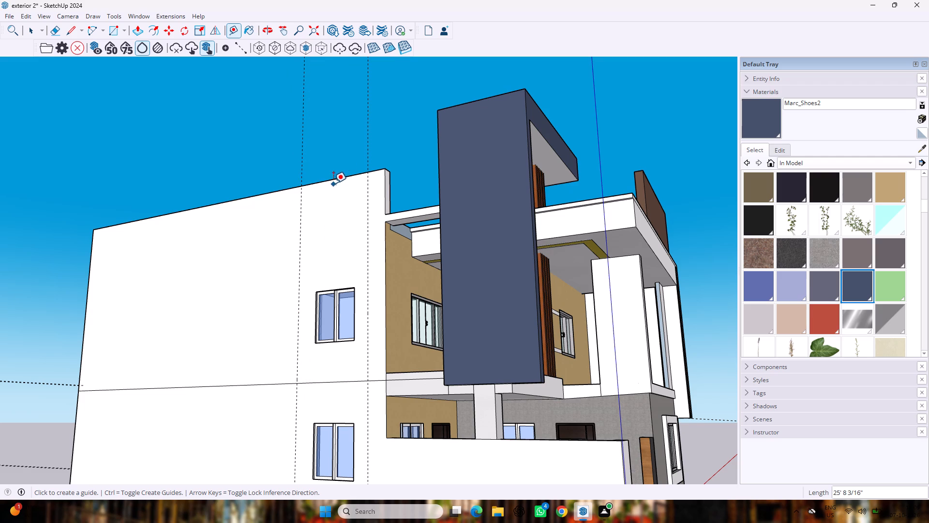
Place horizontal guides on the side wall about 7' 2 3/4" below its top edge and 1' 4 3/4" above its base.
left_click(333, 183)
left_click(334, 271)
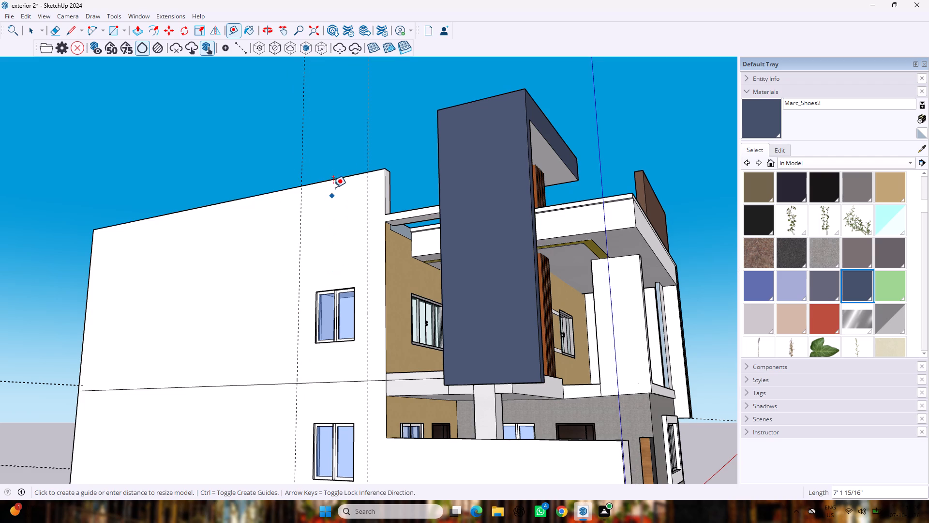
left_click(333, 180)
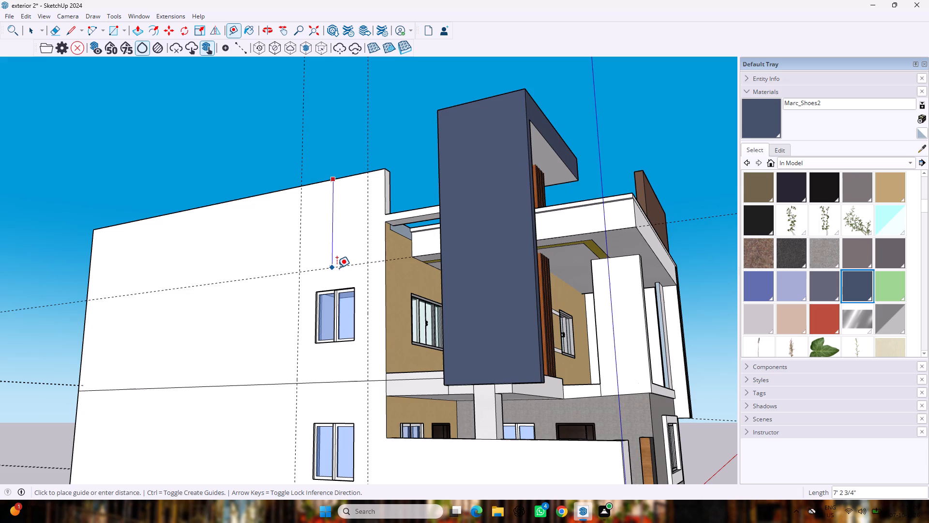
left_click(337, 269)
scroll(335, 270, "down", 6)
scroll(321, 426, "up", 6)
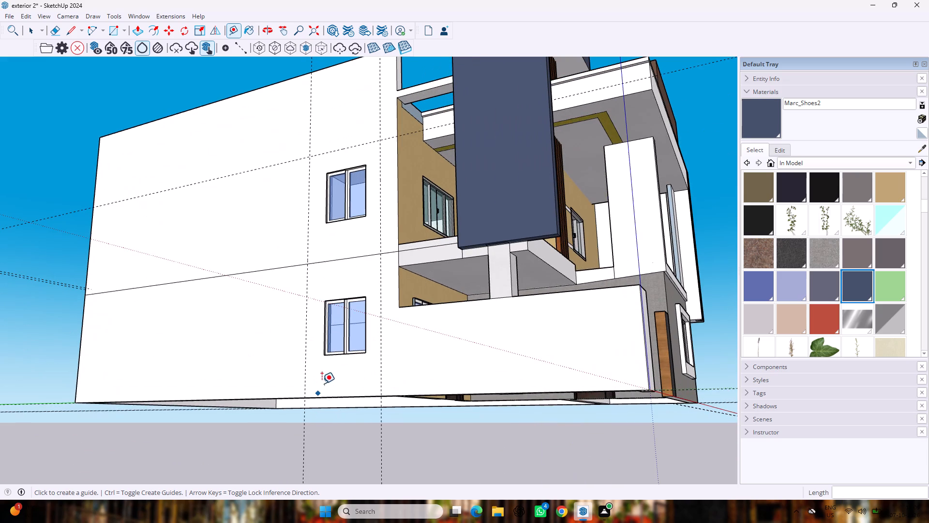
left_click(335, 395)
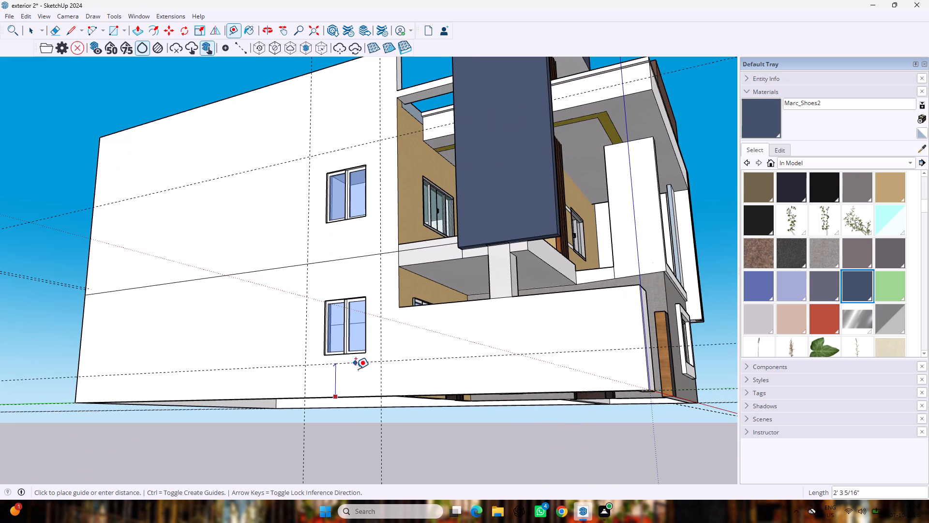
left_click(356, 376)
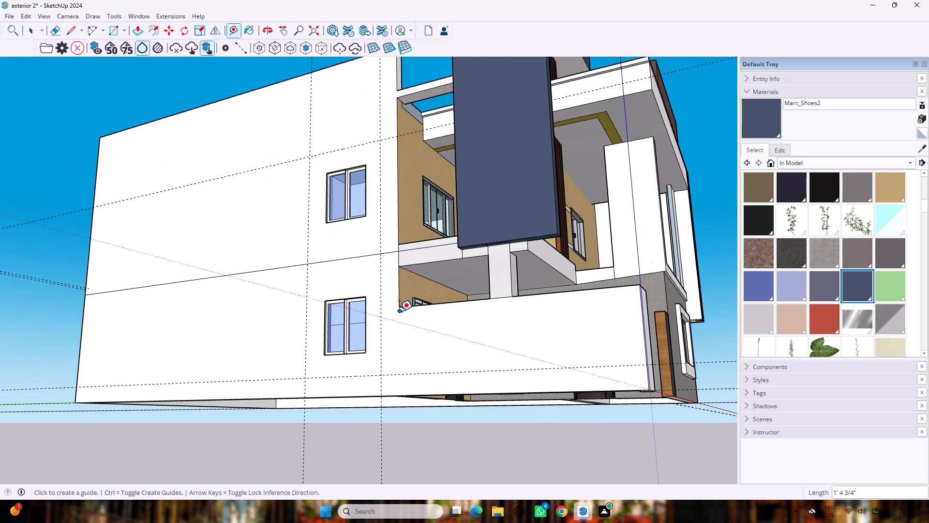
Draw two full-height vertical lines on the side wall along the guides flanking the two stacked windows.
key("l")
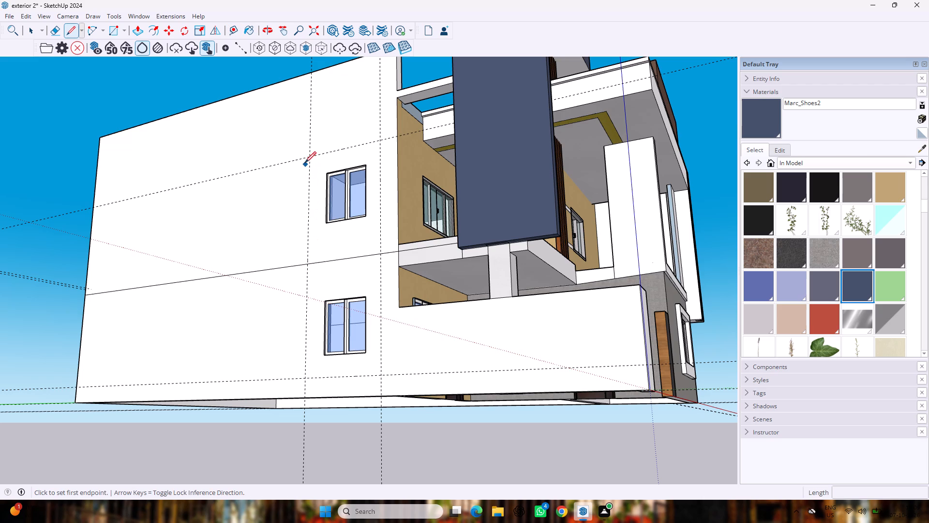
left_click(309, 75)
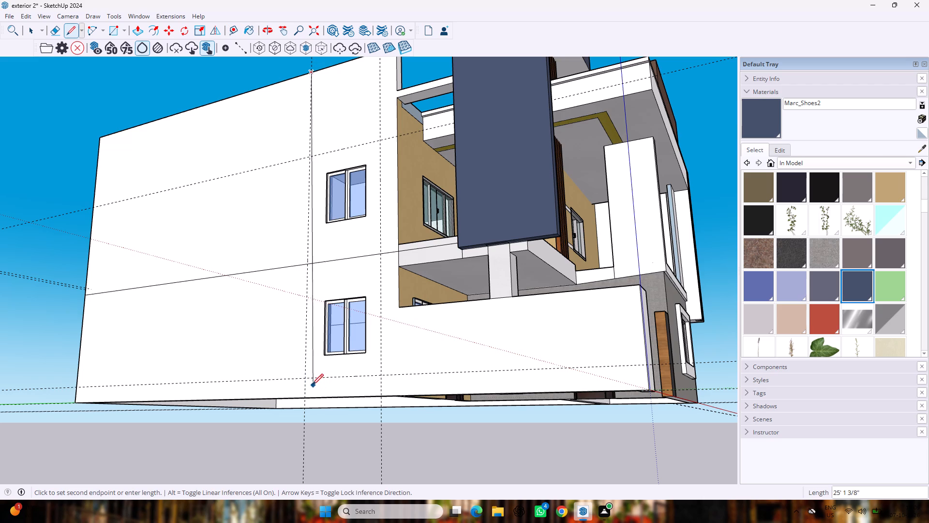
left_click(306, 394)
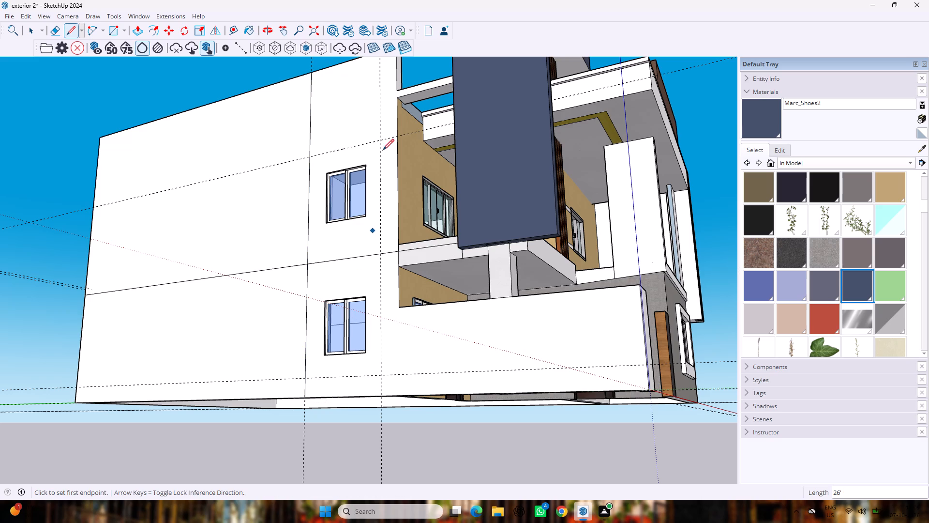
scroll(376, 141, "down", 4)
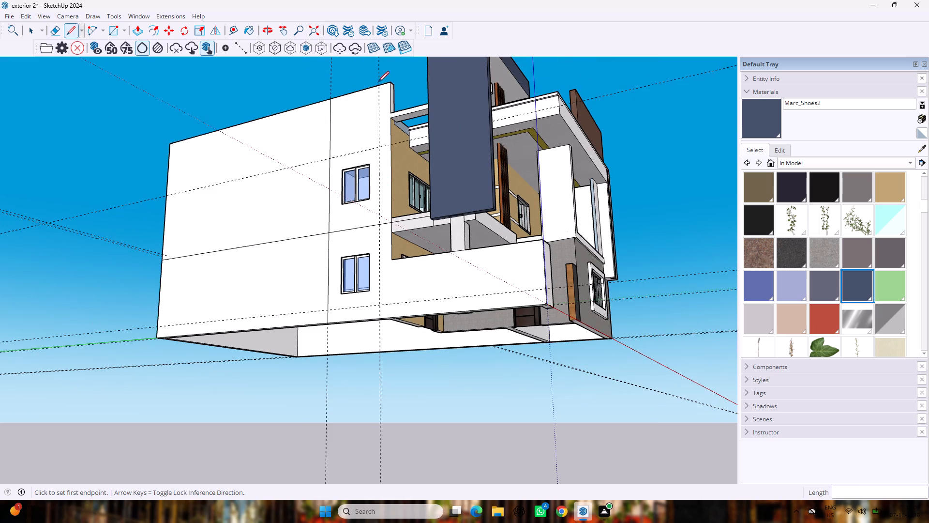
left_click(378, 87)
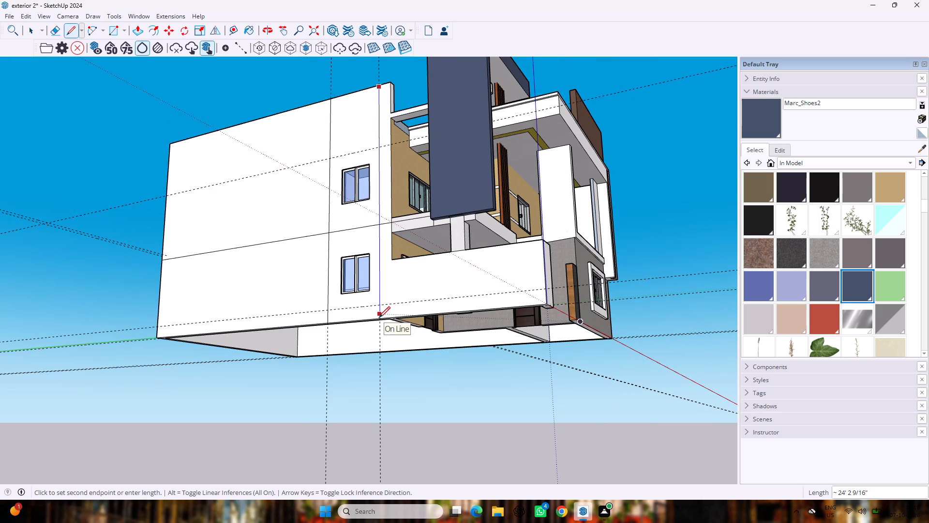
scroll(368, 323, "up", 5)
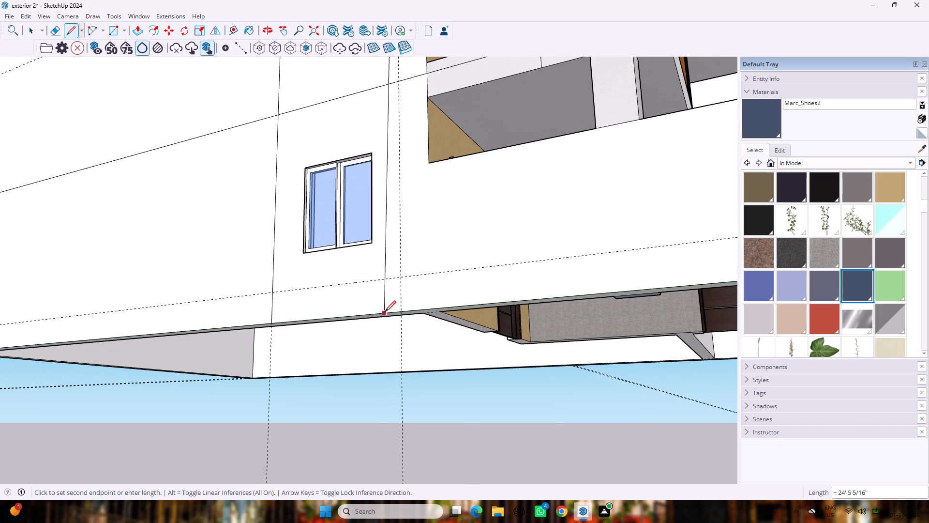
left_click(403, 311)
Draw a horizontal line along the upper guide between the two vertical lines, above the upper side-wall window.
scroll(402, 300, "down", 4)
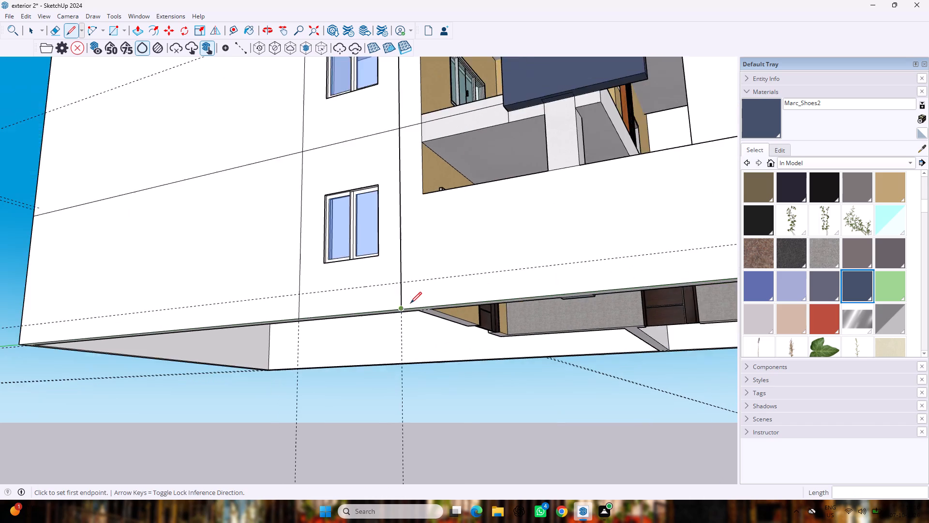
scroll(410, 303, "down", 6)
middle_click_drag(398, 270, 410, 335)
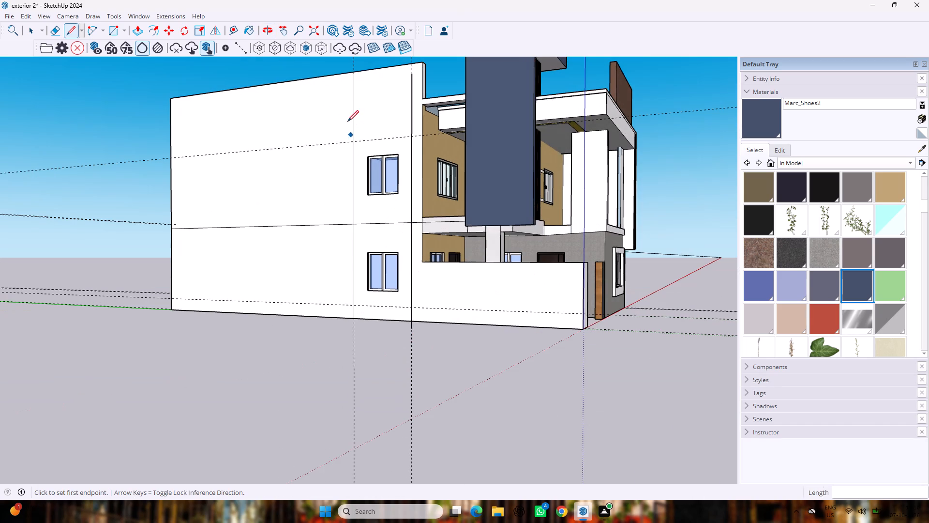
left_click(354, 144)
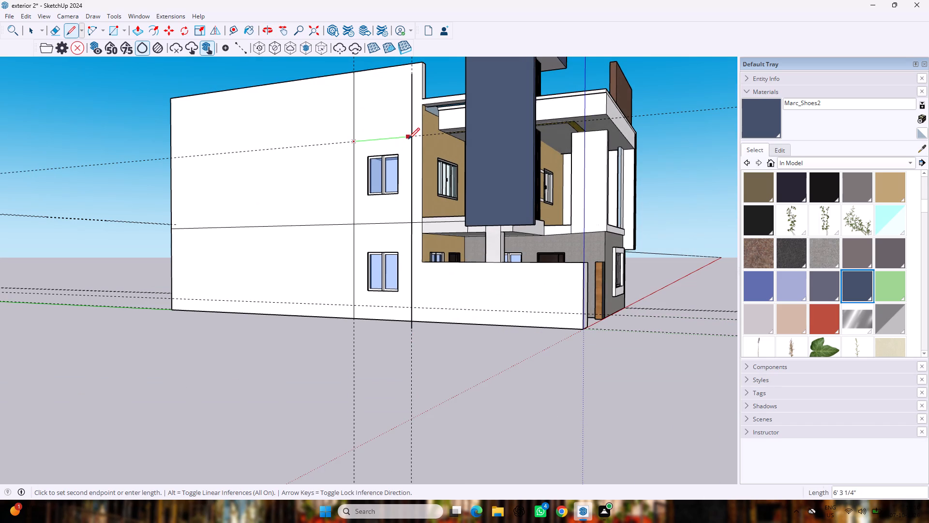
left_click(411, 137)
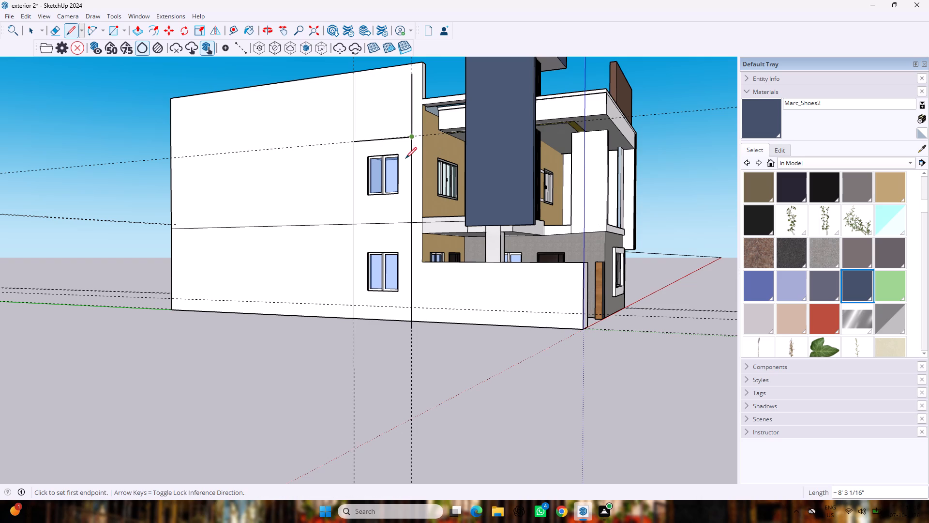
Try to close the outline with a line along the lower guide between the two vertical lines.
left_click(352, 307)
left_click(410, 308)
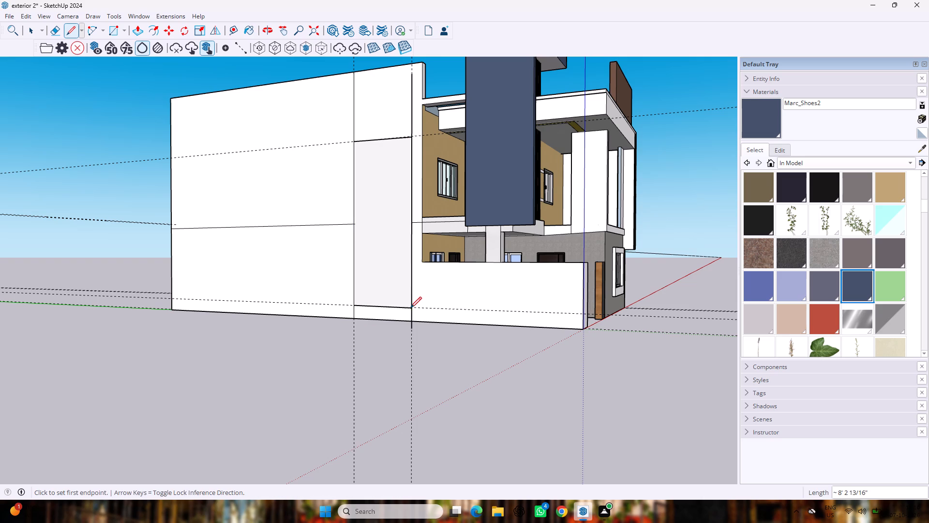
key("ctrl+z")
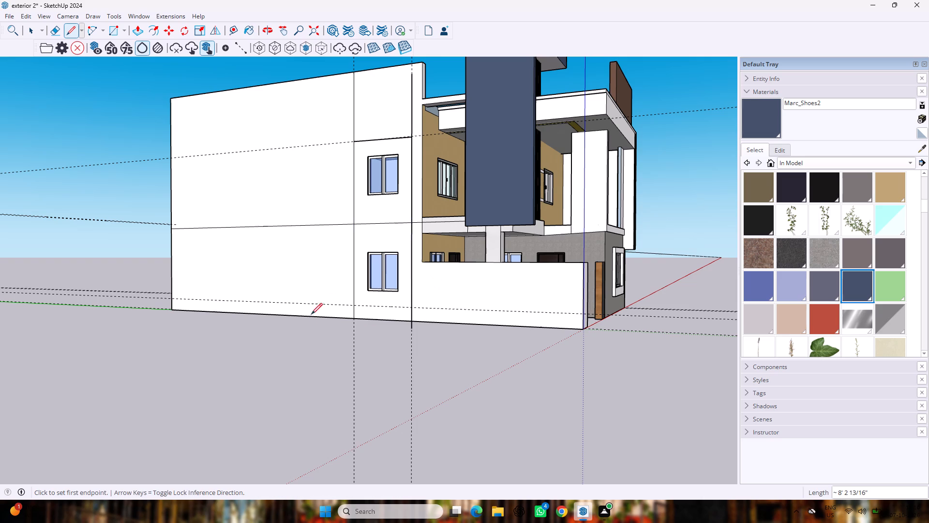
Draw a 10' 3" line along the lower guide below the windows, extending past both vertical lines.
left_click(345, 306)
left_click(435, 308)
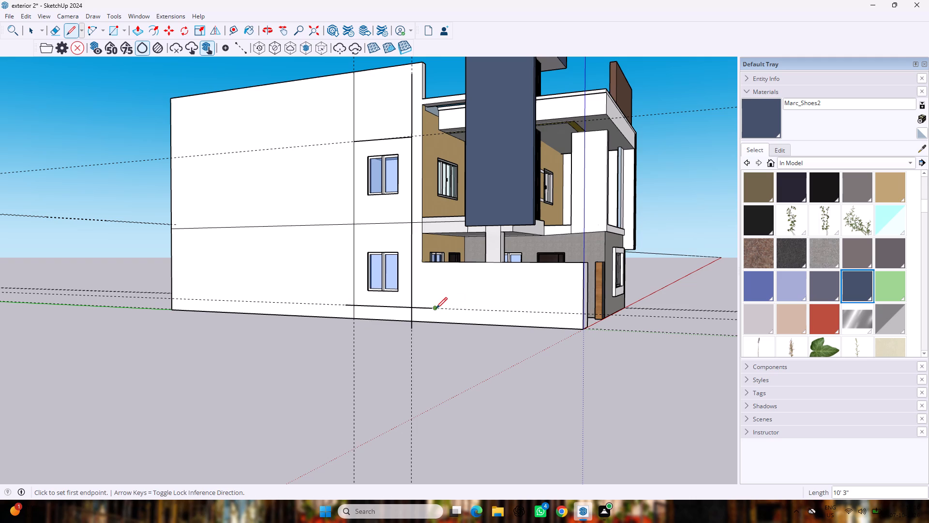
key("space")
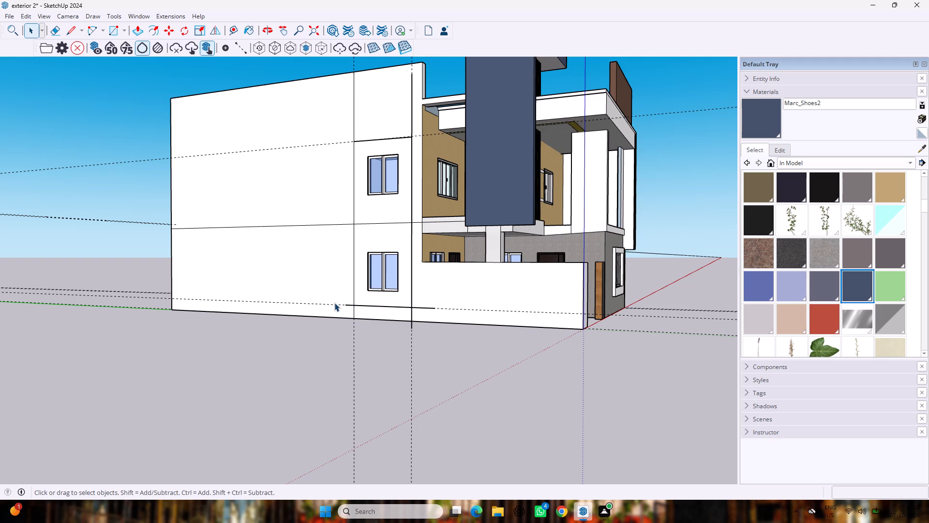
Erase the horizontal and vertical construction guides around the side-wall windows, keeping the drawn lines.
key("e")
left_click_drag(317, 296, 317, 308)
left_click_drag(345, 348, 414, 376)
left_click_drag(321, 146, 321, 177)
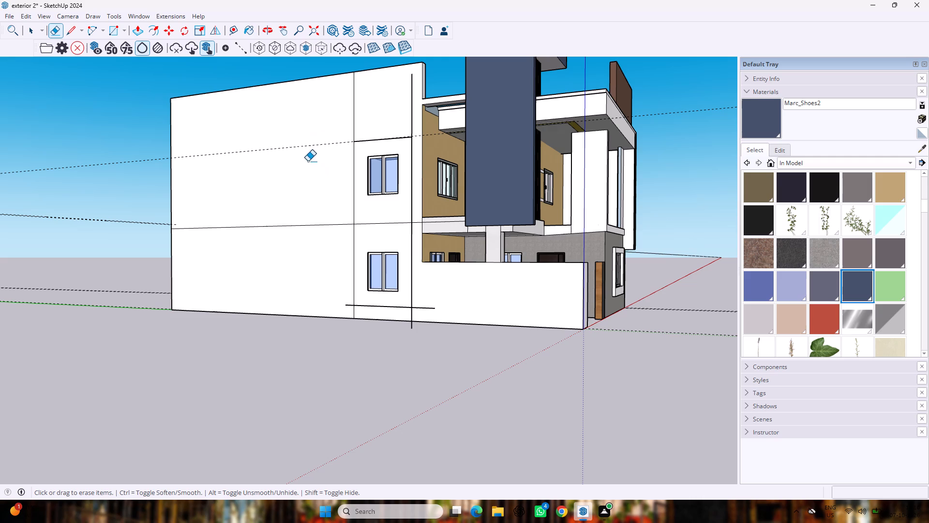
left_click_drag(311, 133, 313, 165)
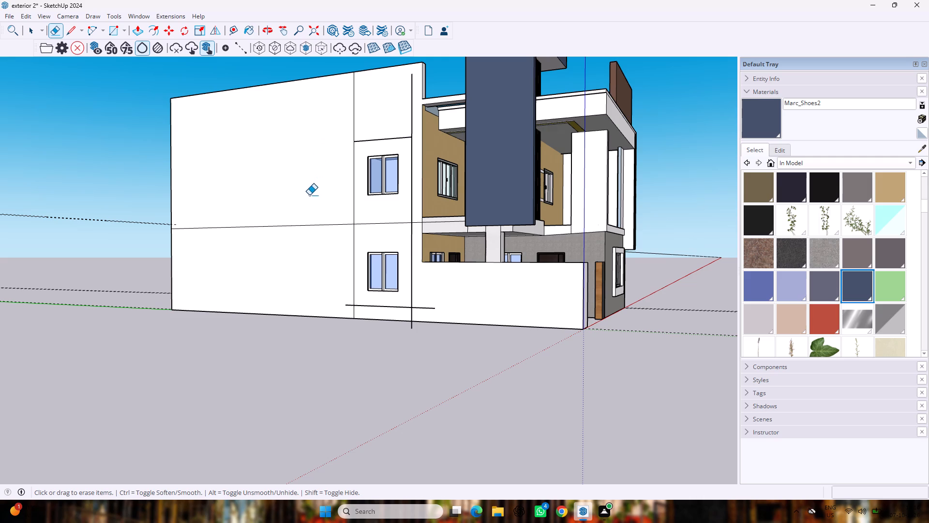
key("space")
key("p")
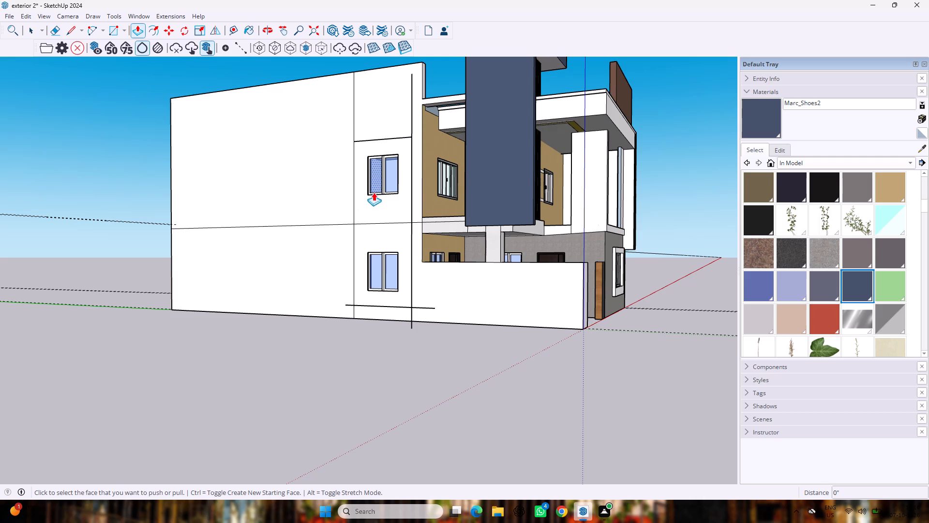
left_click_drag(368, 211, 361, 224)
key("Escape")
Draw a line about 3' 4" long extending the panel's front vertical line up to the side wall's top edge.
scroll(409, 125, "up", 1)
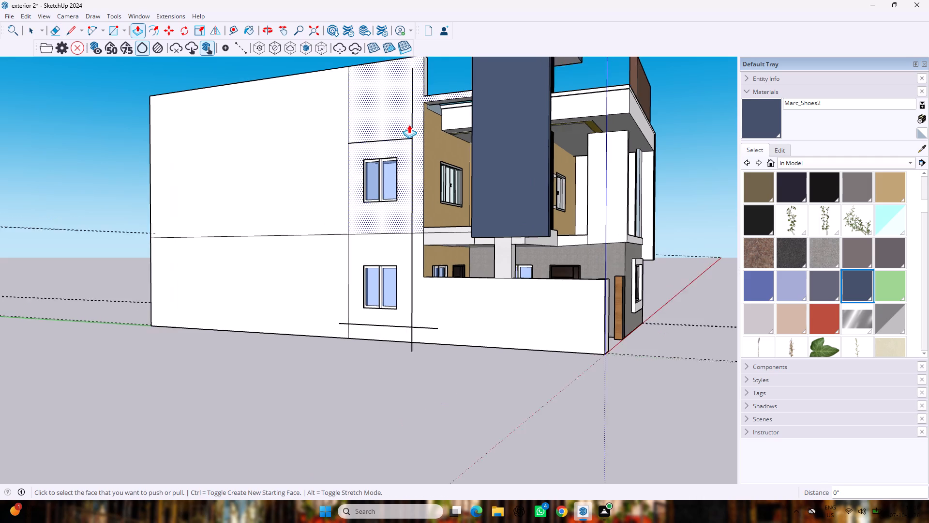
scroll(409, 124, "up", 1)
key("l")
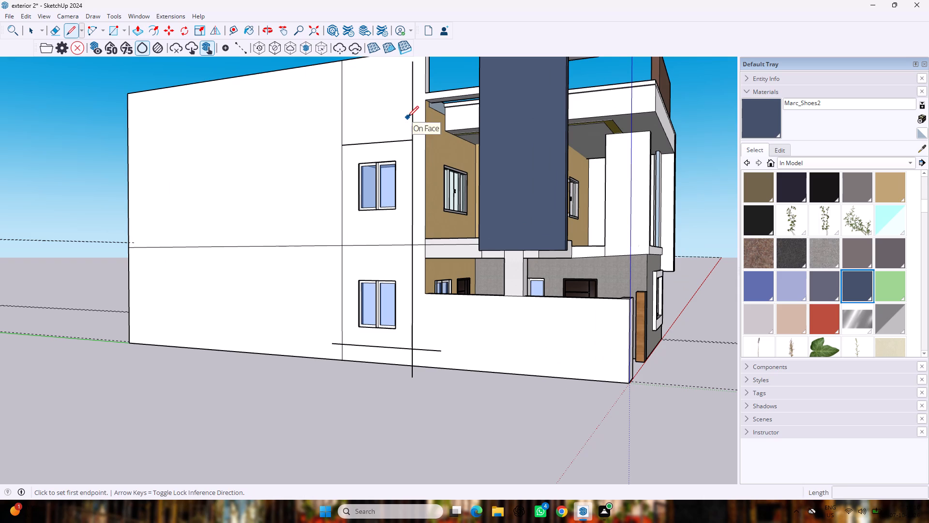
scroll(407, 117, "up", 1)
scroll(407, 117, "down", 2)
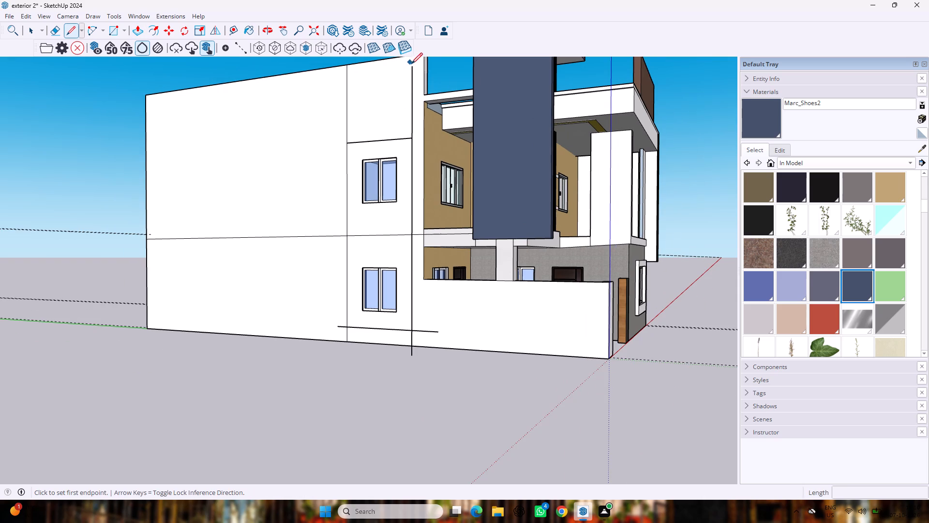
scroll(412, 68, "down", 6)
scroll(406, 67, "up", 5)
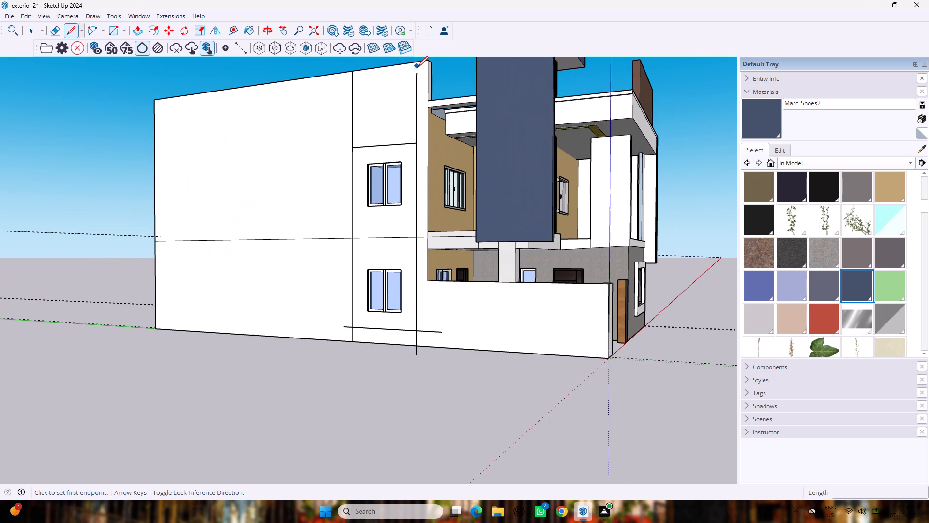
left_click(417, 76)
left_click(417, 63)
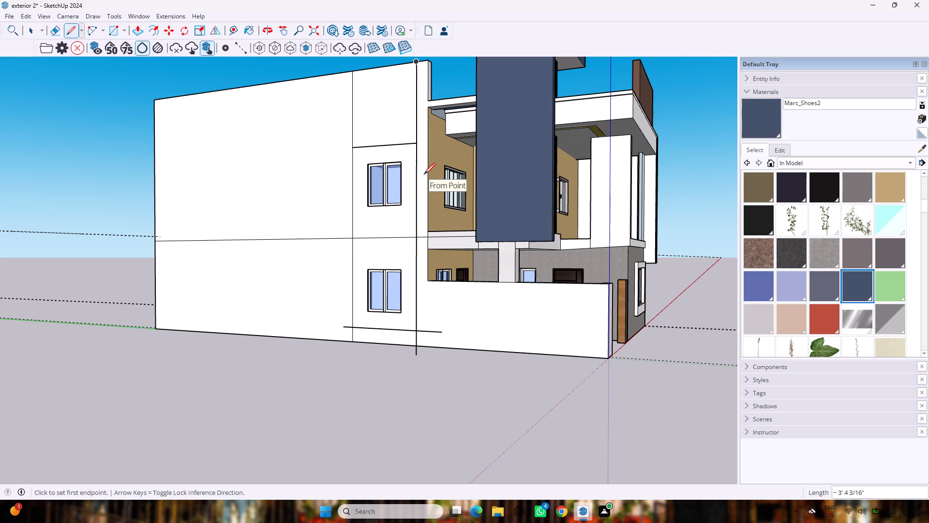
Erase both vertical lines above the panel's top line, up to the side wall's top edge.
key("p")
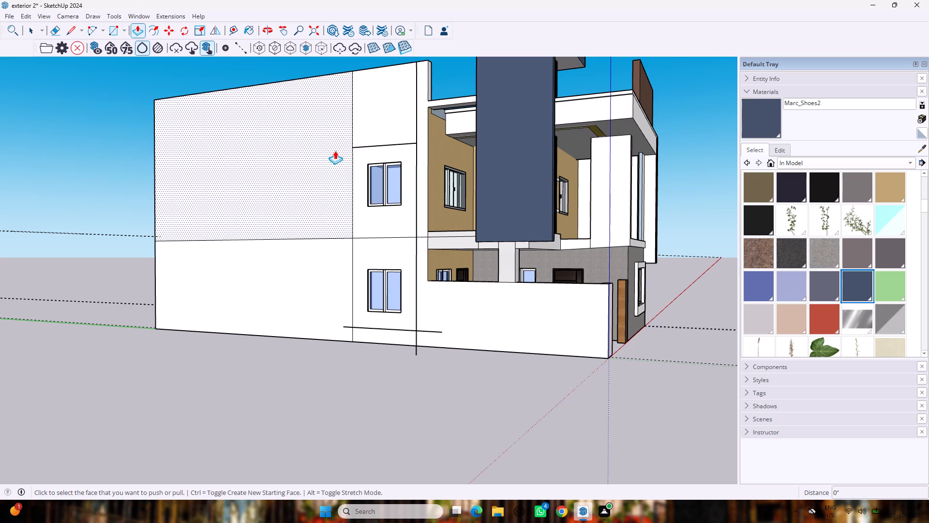
key("e")
left_click_drag(343, 114, 413, 122)
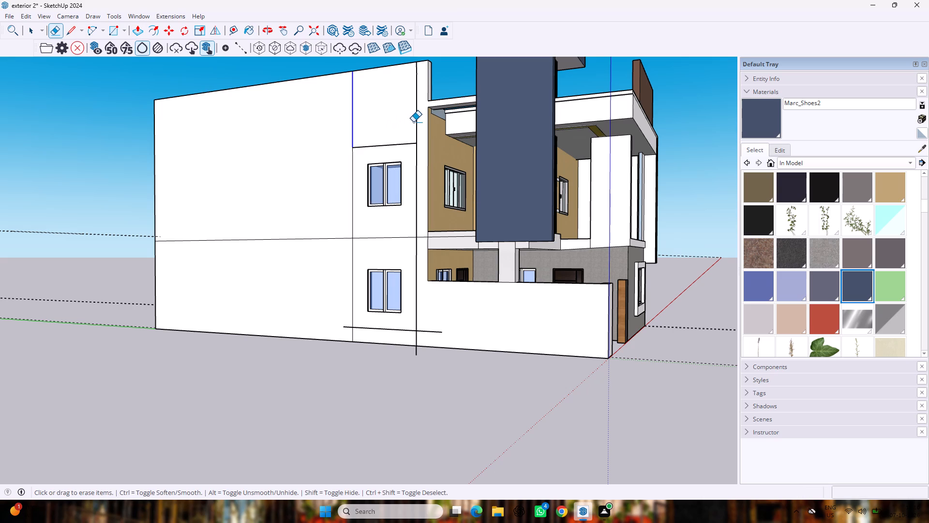
left_click_drag(413, 122, 418, 125)
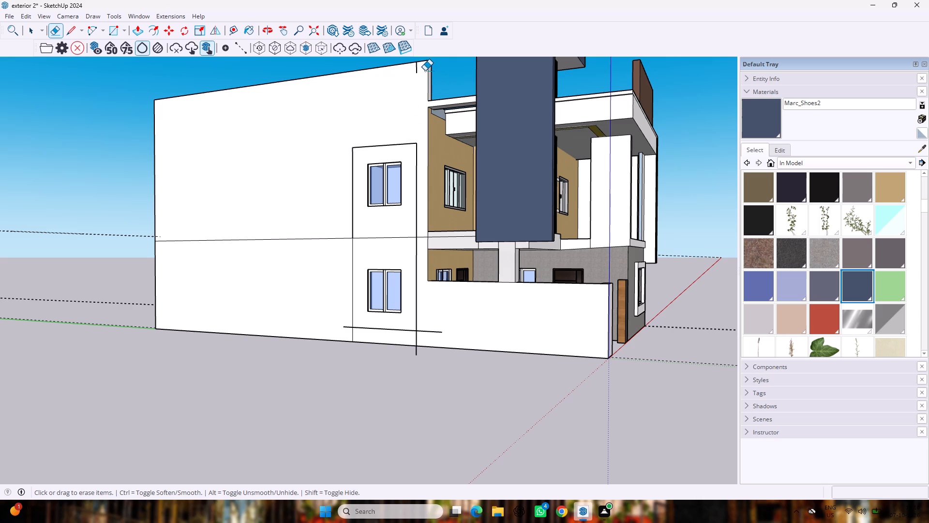
left_click_drag(420, 72, 406, 73)
Erase the horizontal floor line between the stacked windows, from the panel's rear vertical line to the wall's front edge.
scroll(372, 241, "up", 3)
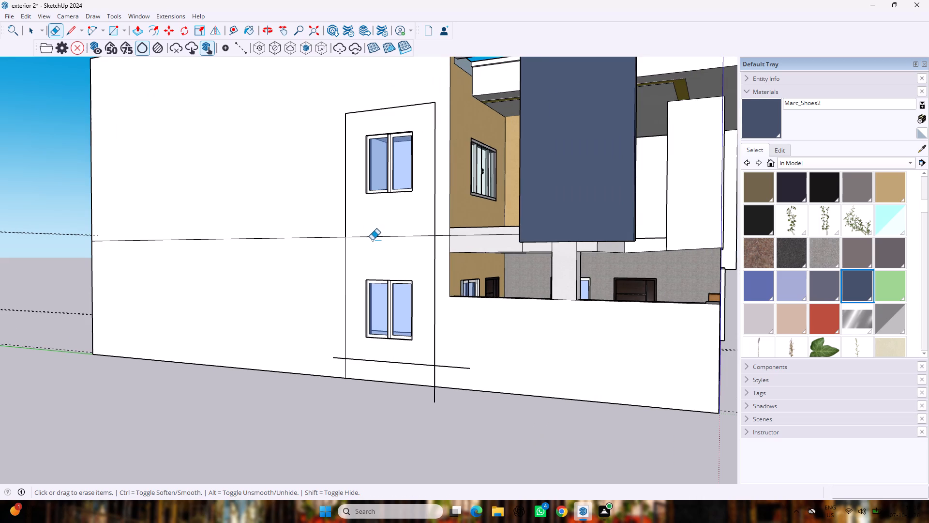
left_click_drag(374, 231, 378, 249)
key("BackSpace")
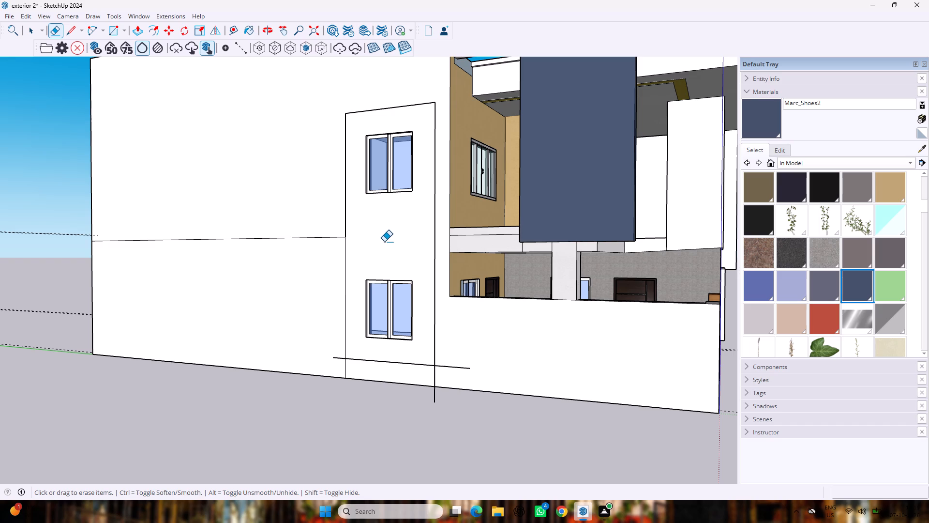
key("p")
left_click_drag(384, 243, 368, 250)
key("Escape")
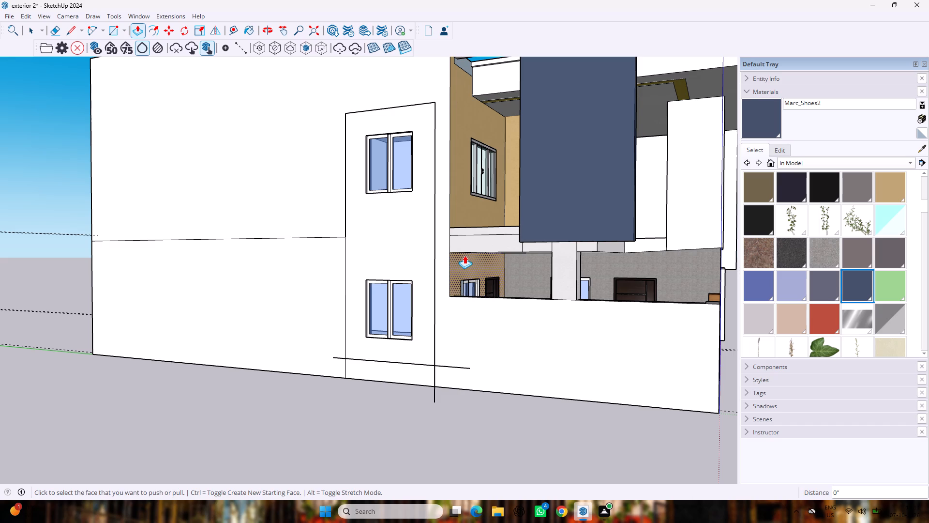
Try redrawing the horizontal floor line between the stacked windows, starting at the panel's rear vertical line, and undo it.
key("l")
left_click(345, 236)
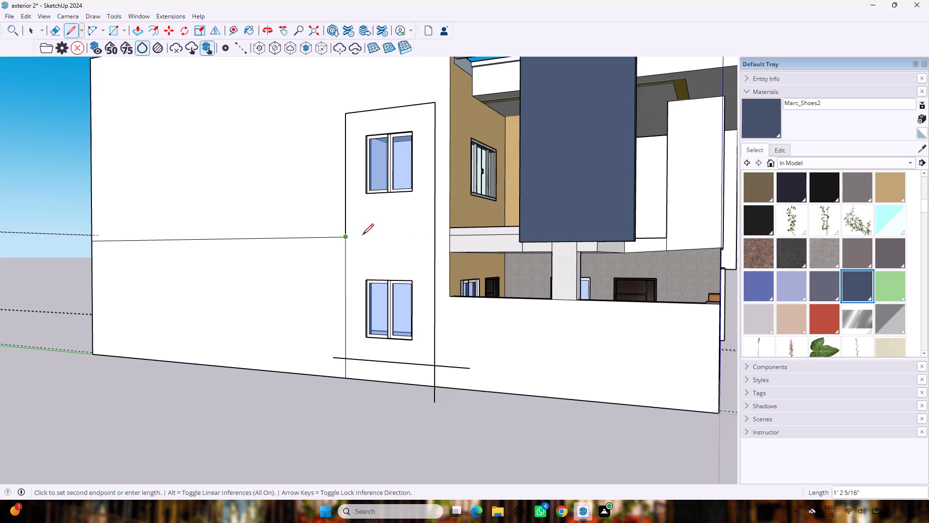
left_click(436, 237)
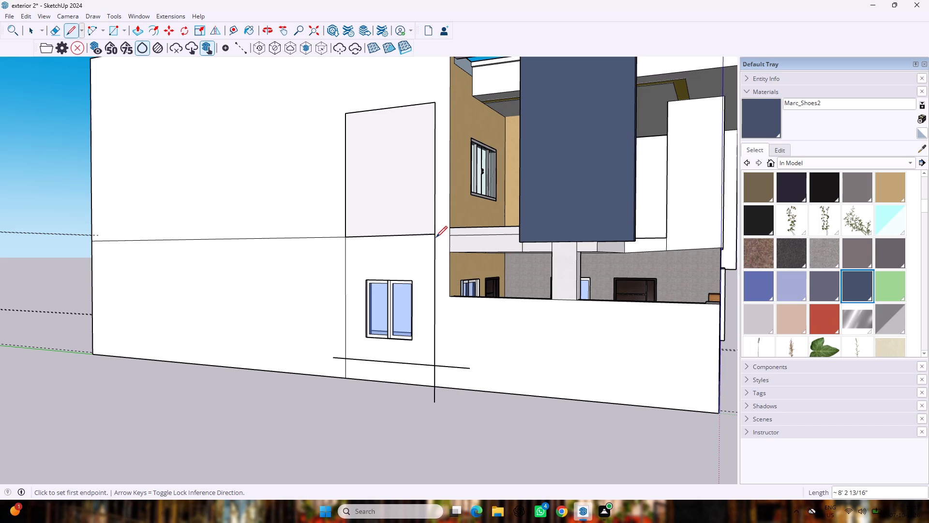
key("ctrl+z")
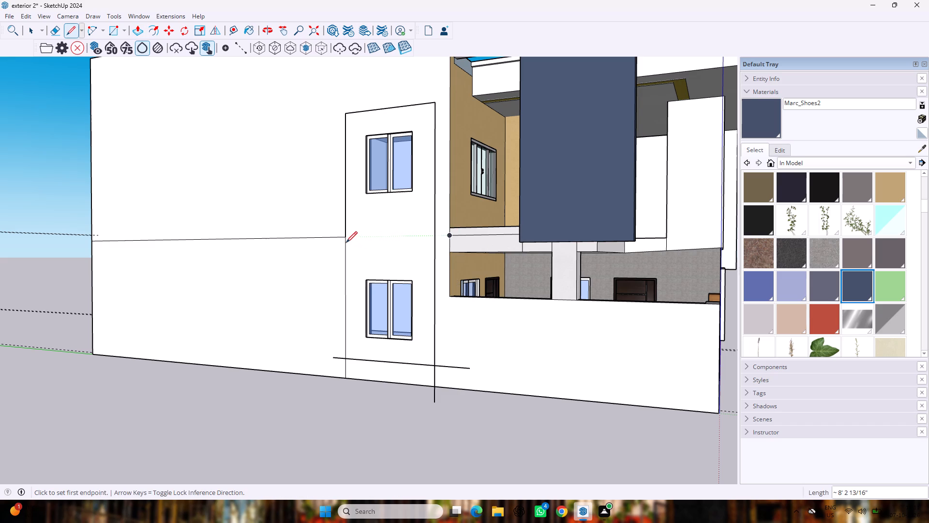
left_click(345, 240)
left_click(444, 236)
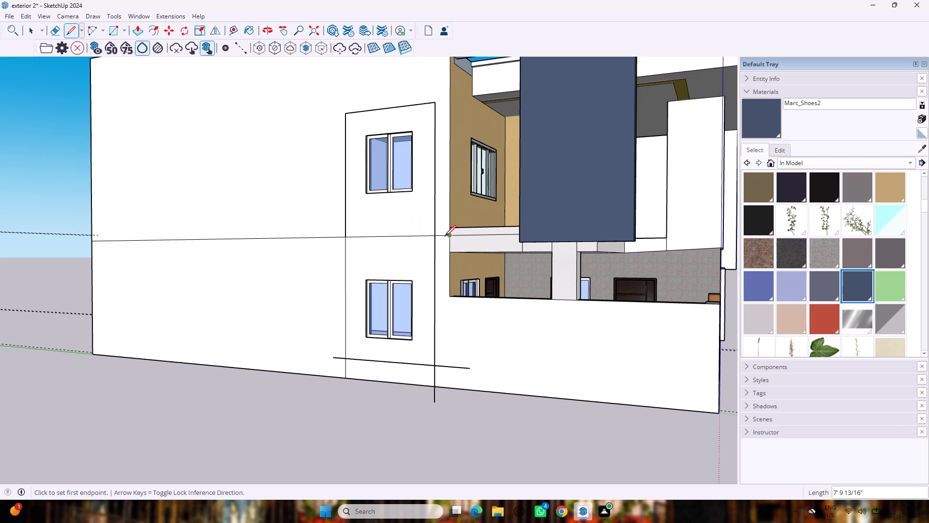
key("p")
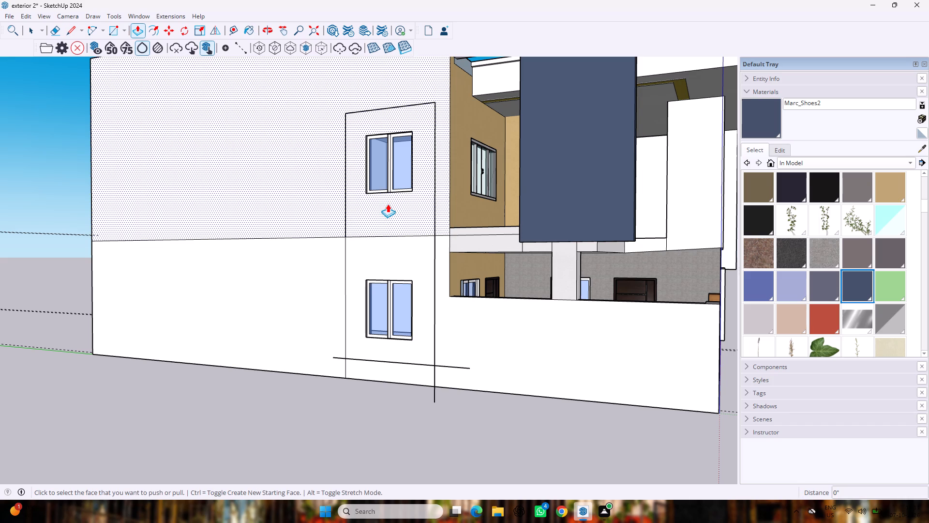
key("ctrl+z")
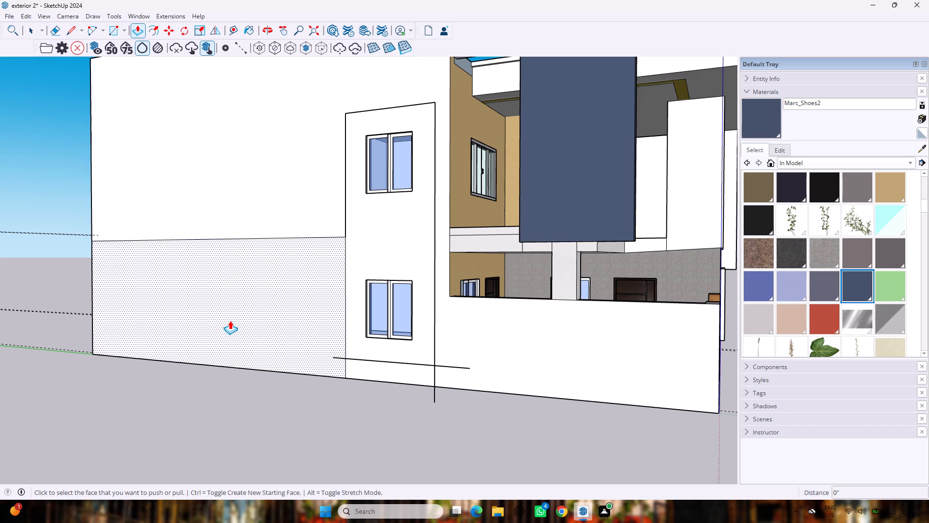
Erase the remaining horizontal floor line on the side wall behind the window panel.
key("space")
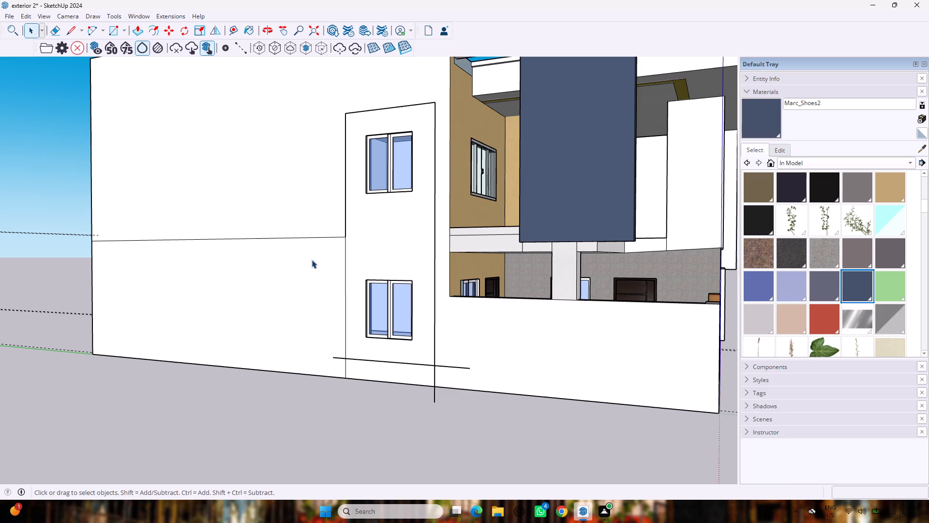
key("e")
left_click_drag(312, 216, 309, 249)
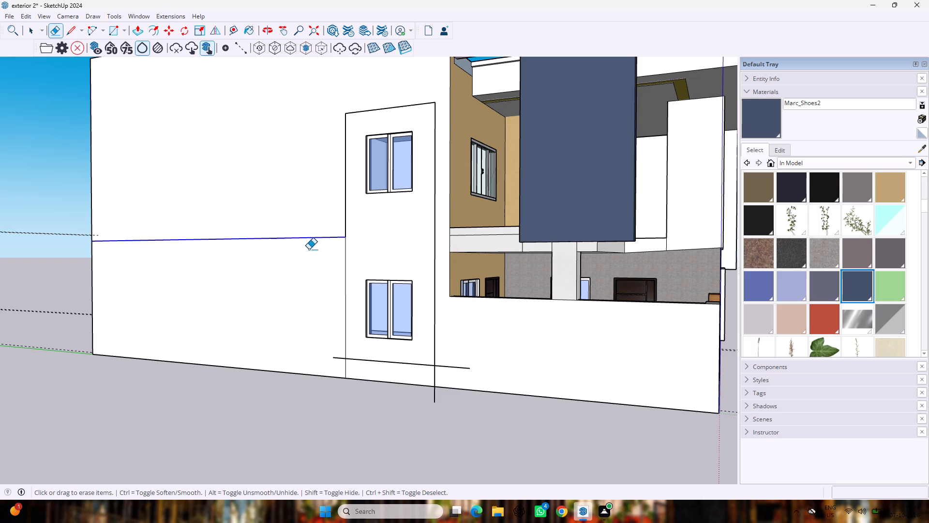
left_click_drag(309, 249, 308, 252)
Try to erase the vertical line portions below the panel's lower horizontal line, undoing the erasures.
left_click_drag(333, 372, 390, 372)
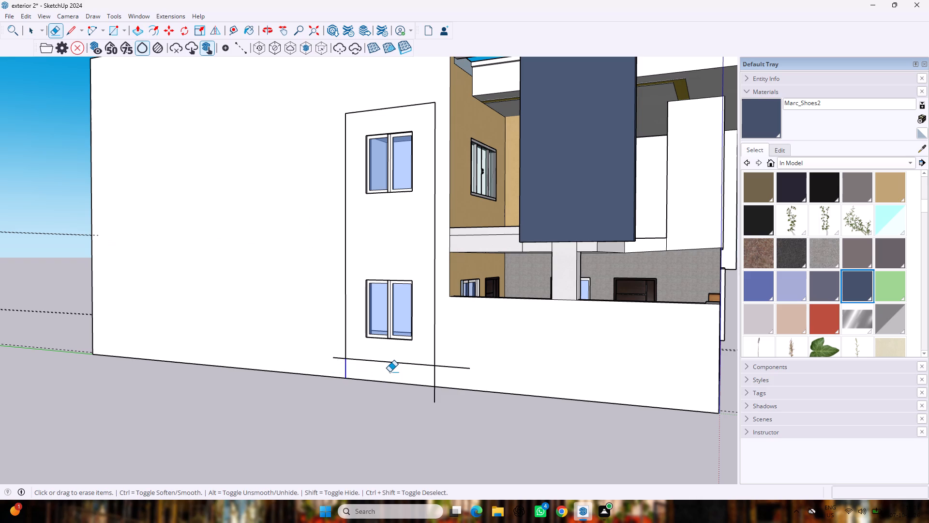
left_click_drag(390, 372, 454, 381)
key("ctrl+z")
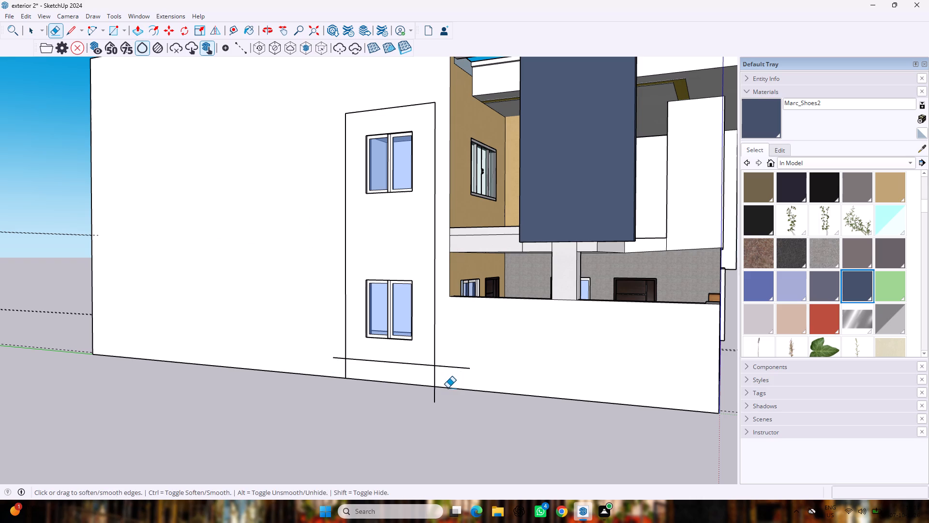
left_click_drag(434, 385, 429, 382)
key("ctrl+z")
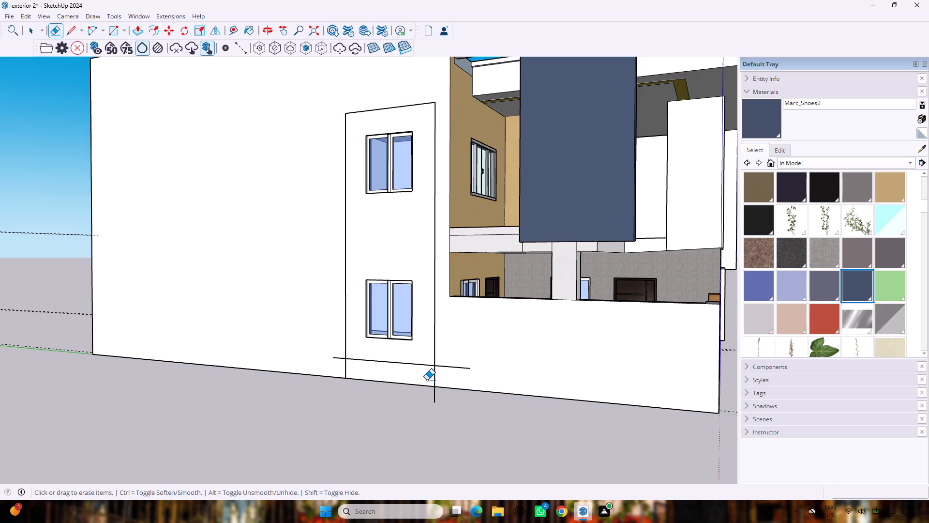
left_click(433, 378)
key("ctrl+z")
Erase the horizontal line below the lower side-wall window, including the stub beyond the rear vertical line.
left_click_drag(446, 357, 450, 379)
left_click_drag(332, 354, 333, 356)
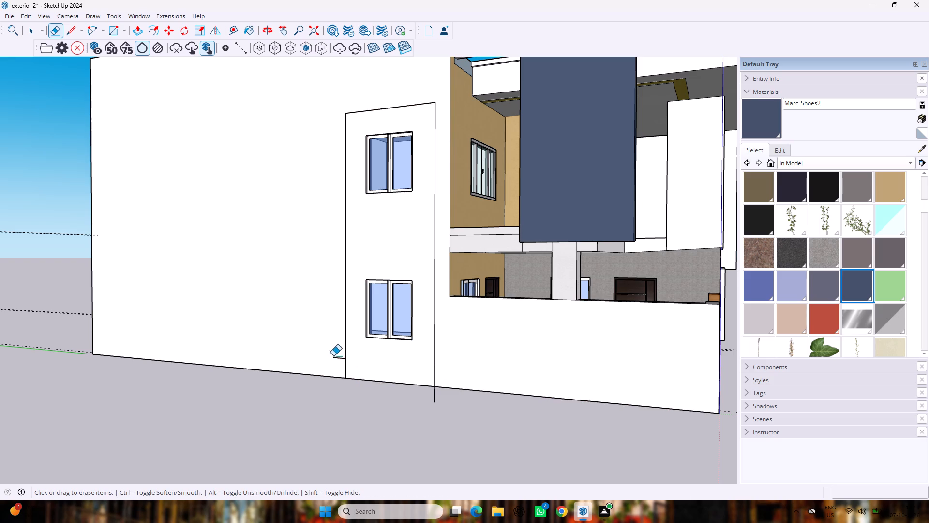
left_click_drag(333, 356, 335, 363)
Erase the remaining panel outline around the stacked side-wall windows, both vertical lines and the top line.
middle_click_drag(396, 386, 364, 488)
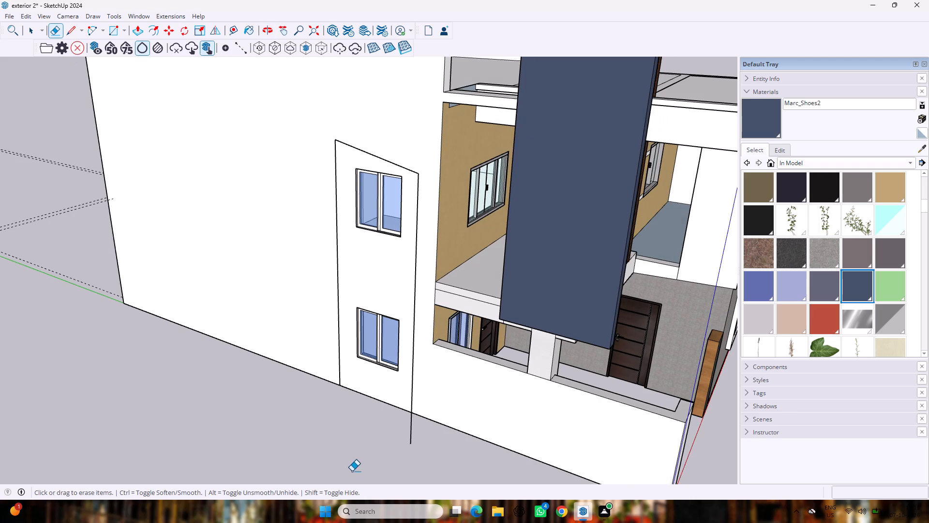
middle_click_drag(448, 371, 296, 321)
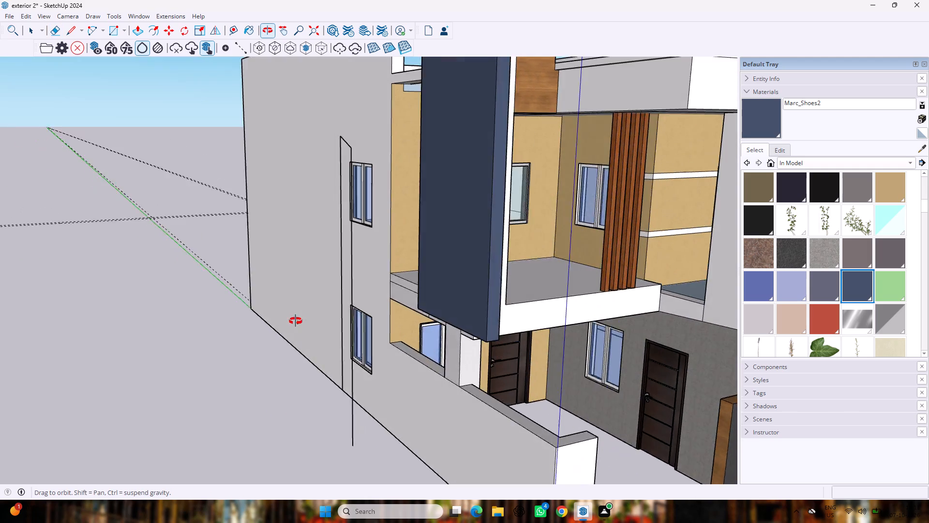
middle_click_drag(296, 321, 351, 316)
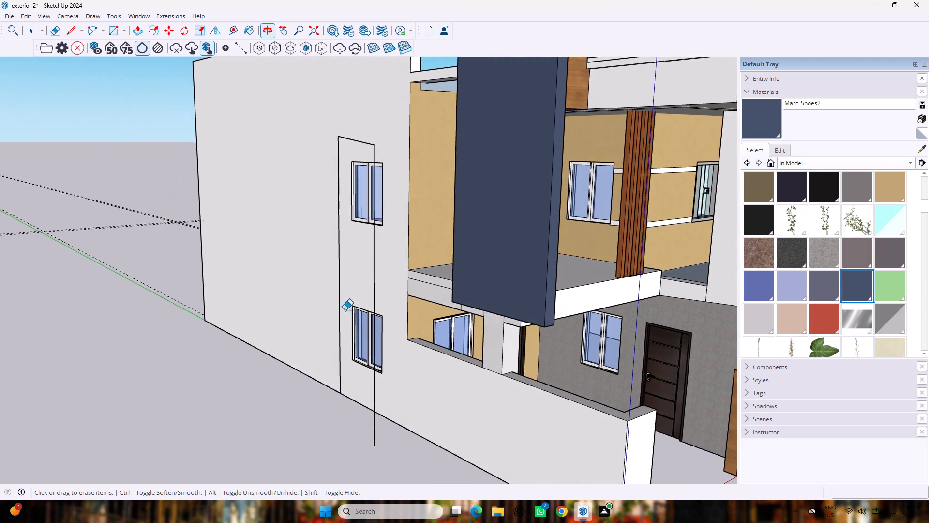
left_click_drag(382, 264, 353, 268)
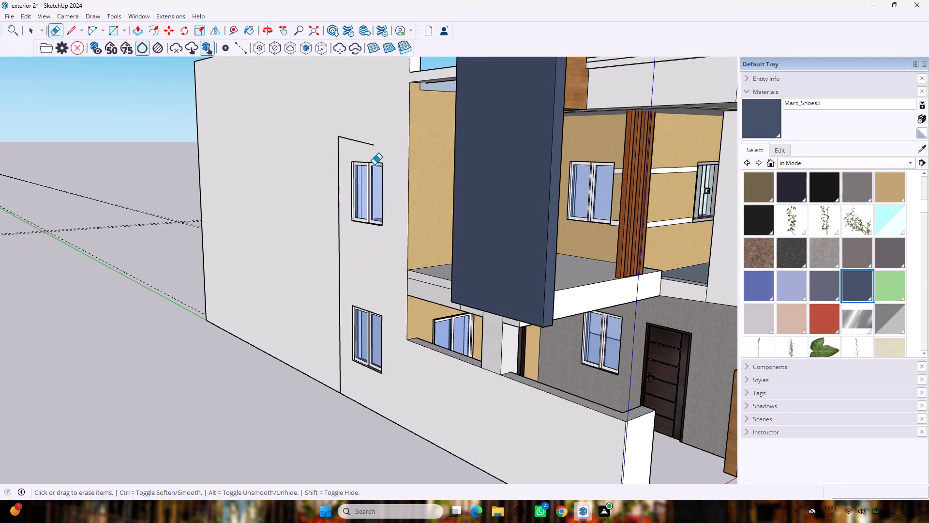
middle_click_drag(369, 162, 299, 193)
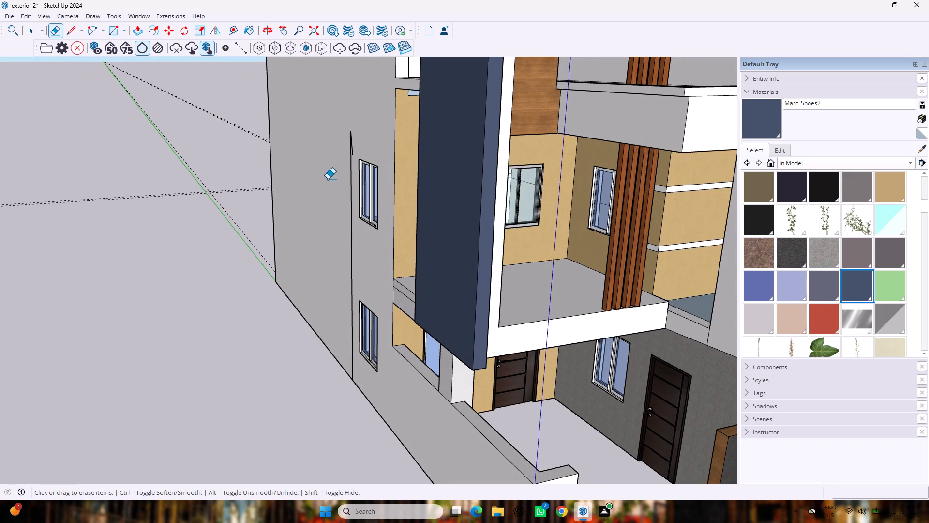
left_click_drag(362, 124, 336, 152)
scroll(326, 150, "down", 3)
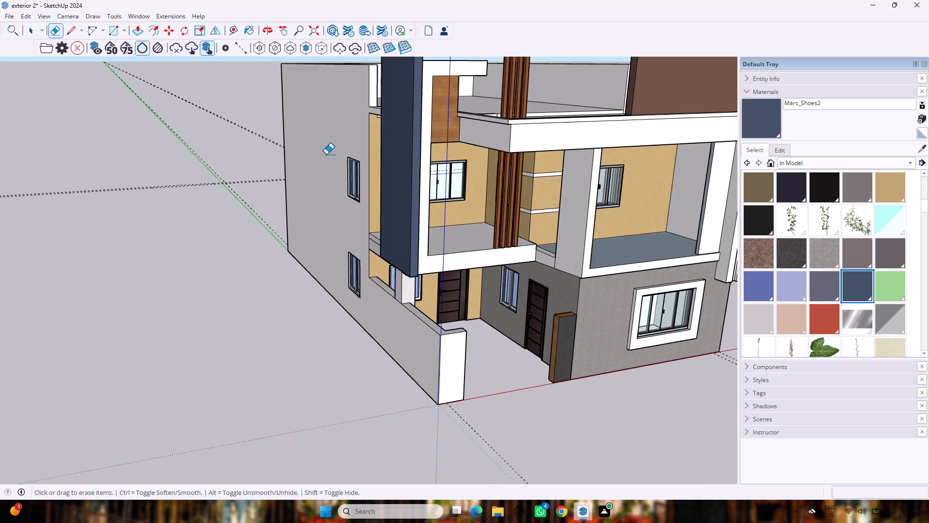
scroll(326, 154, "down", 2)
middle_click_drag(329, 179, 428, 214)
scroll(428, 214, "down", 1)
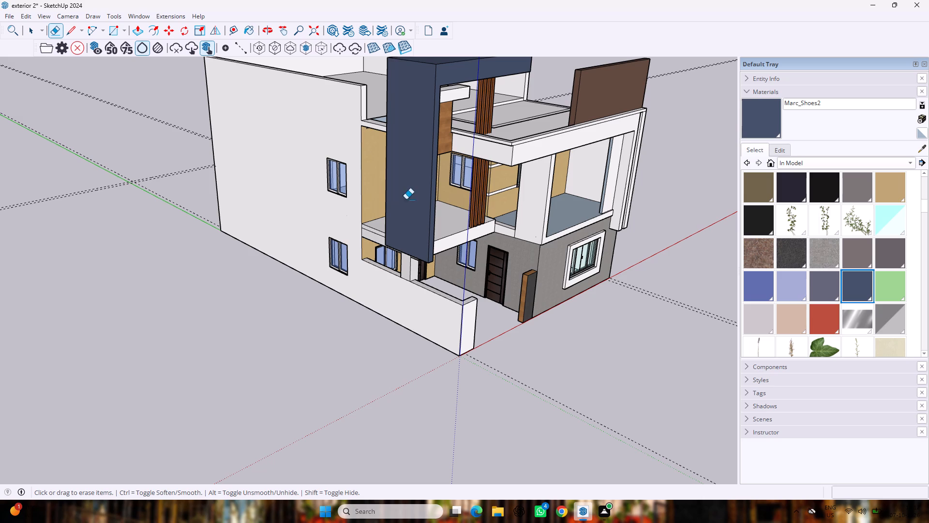
Draw a vertical line about 19' 9" long on the side wall, behind the stacked windows, from above the upper window to the wall's base.
scroll(405, 194, "down", 5)
middle_click_drag(233, 264, 381, 154)
scroll(323, 201, "up", 2)
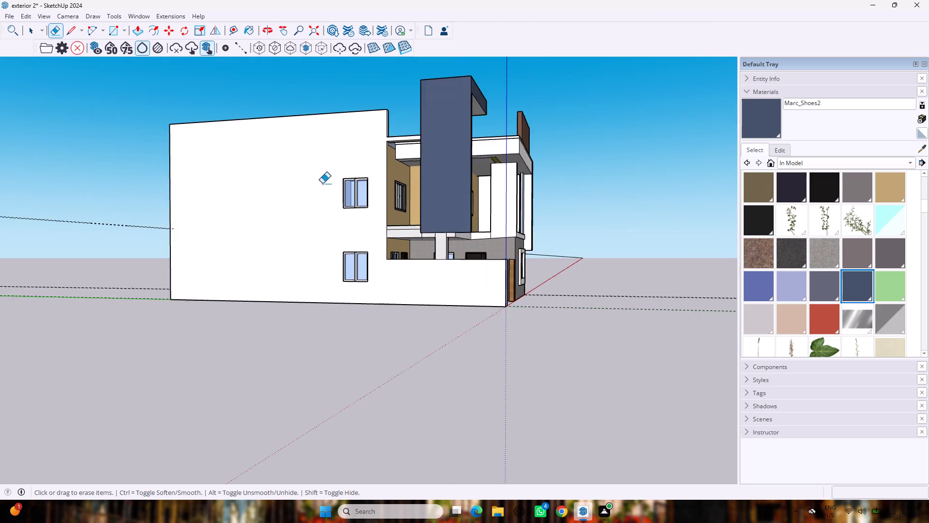
scroll(322, 184, "up", 3)
middle_click_drag(322, 172, 338, 248)
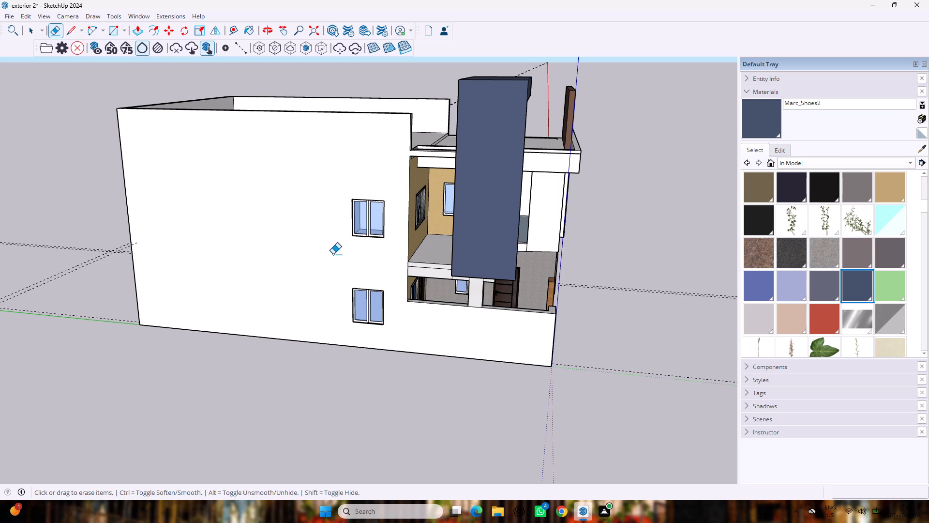
key("space")
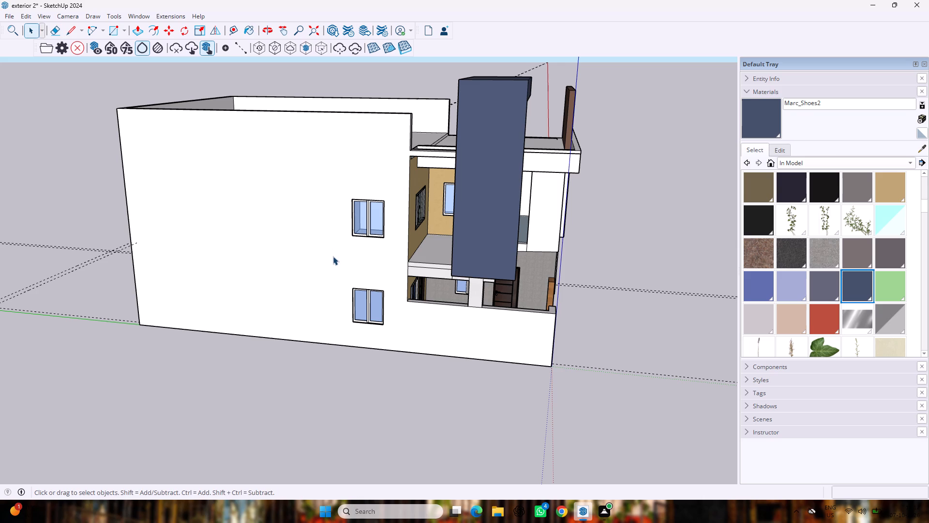
scroll(327, 257, "up", 3)
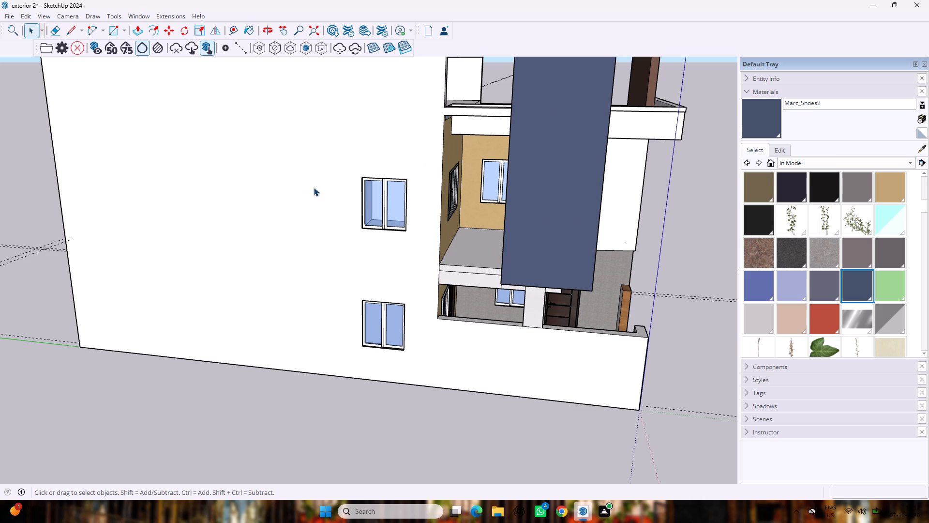
key("l")
left_click(343, 140)
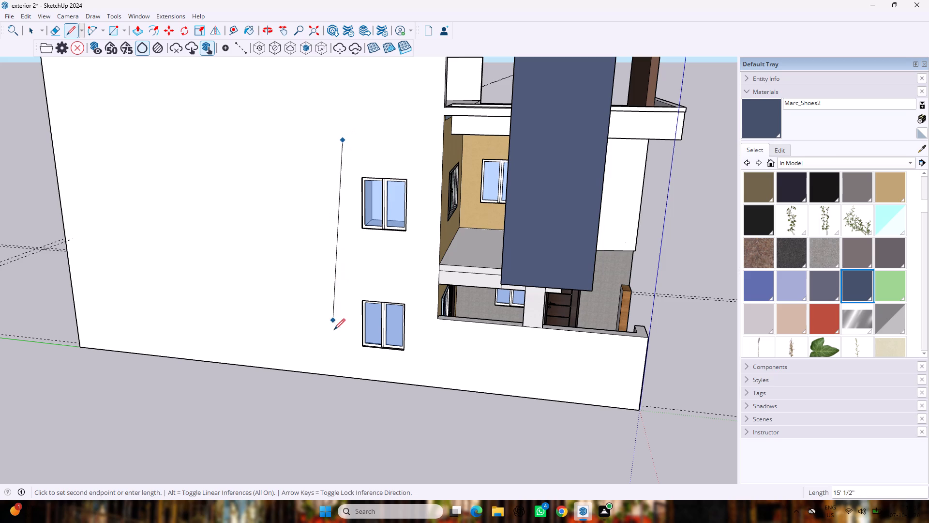
left_click(345, 377)
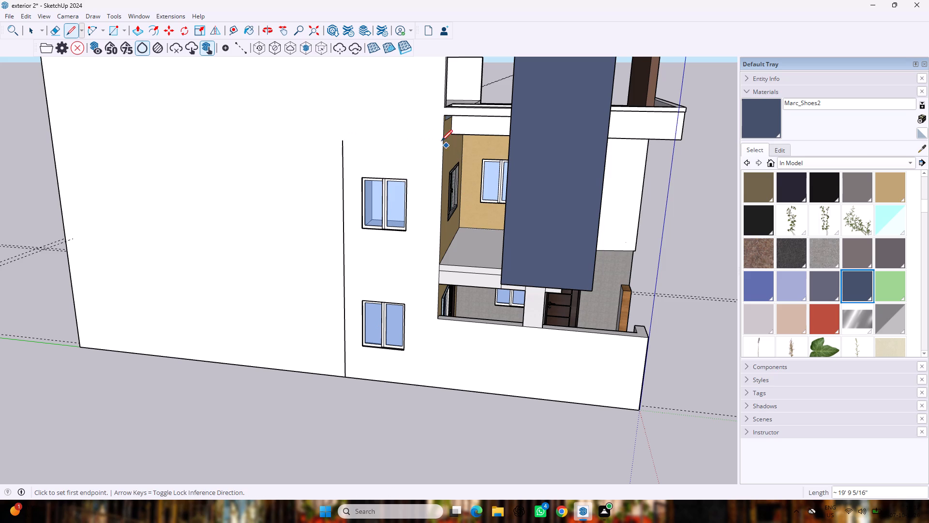
Complete the window panel outline with a front vertical line about 20' long down to the base and a top line about 6' 8" long.
scroll(423, 137, "up", 1)
middle_click_drag(423, 146, 354, 135)
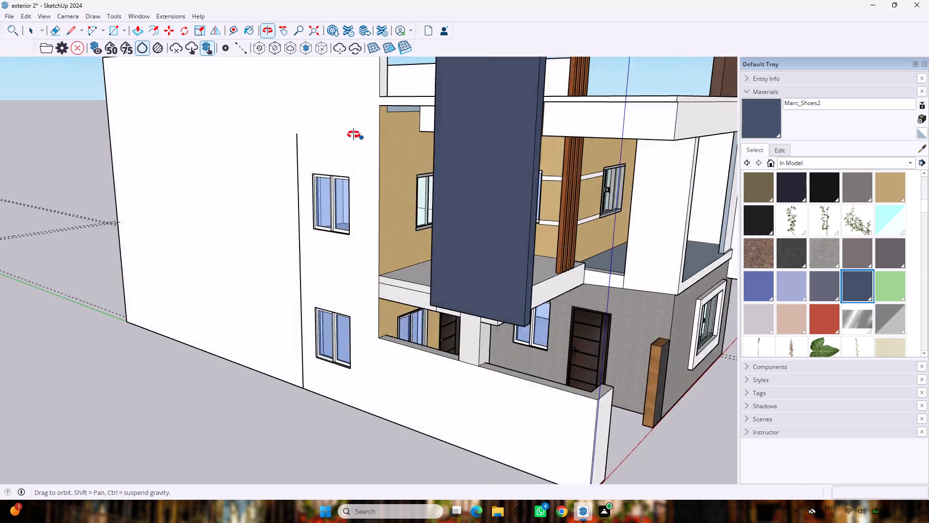
middle_click_drag(354, 135, 406, 138)
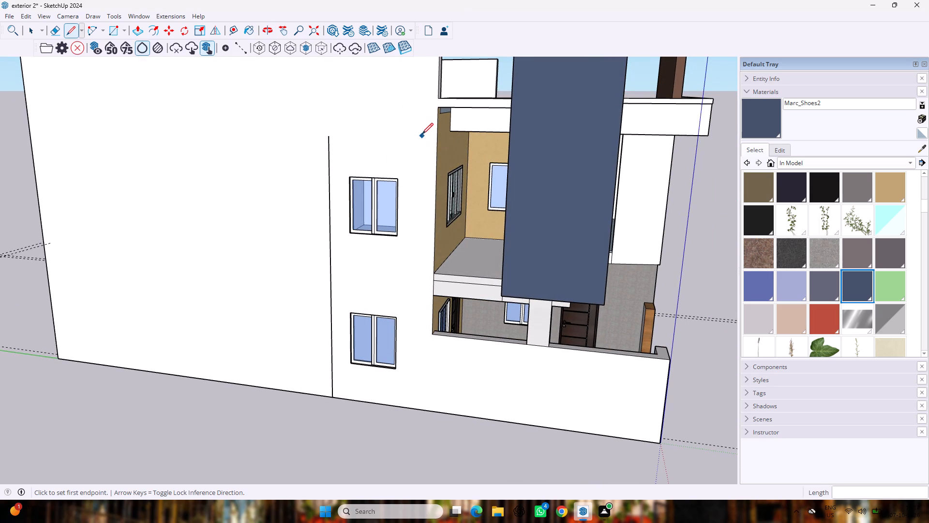
left_click(422, 134)
left_click(415, 414)
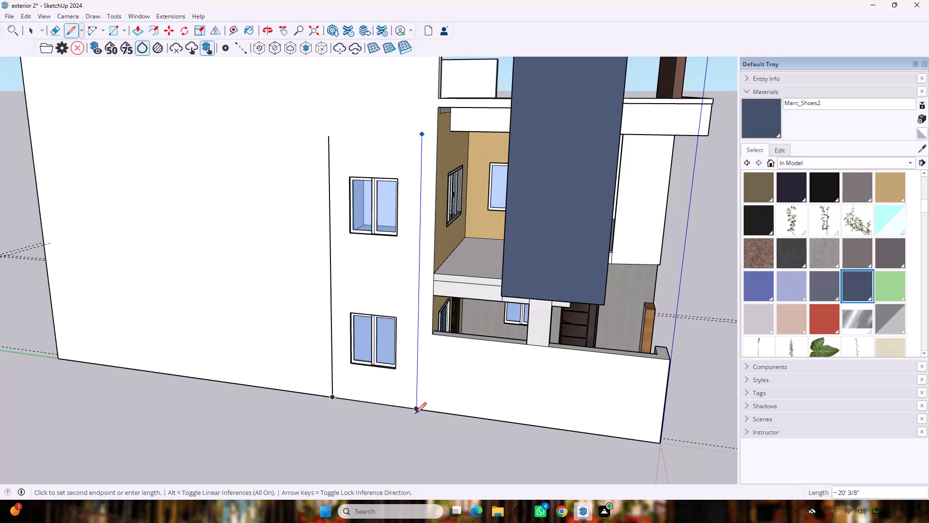
left_click(328, 138)
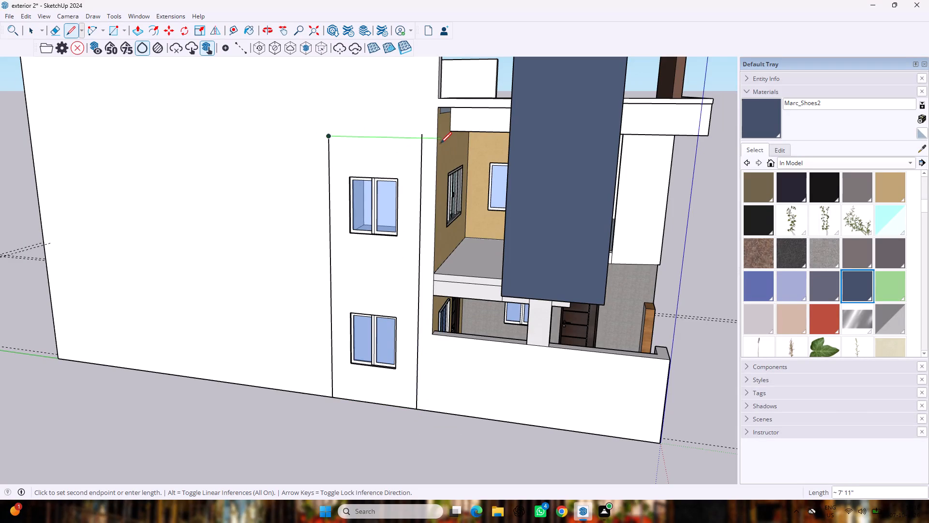
left_click(423, 141)
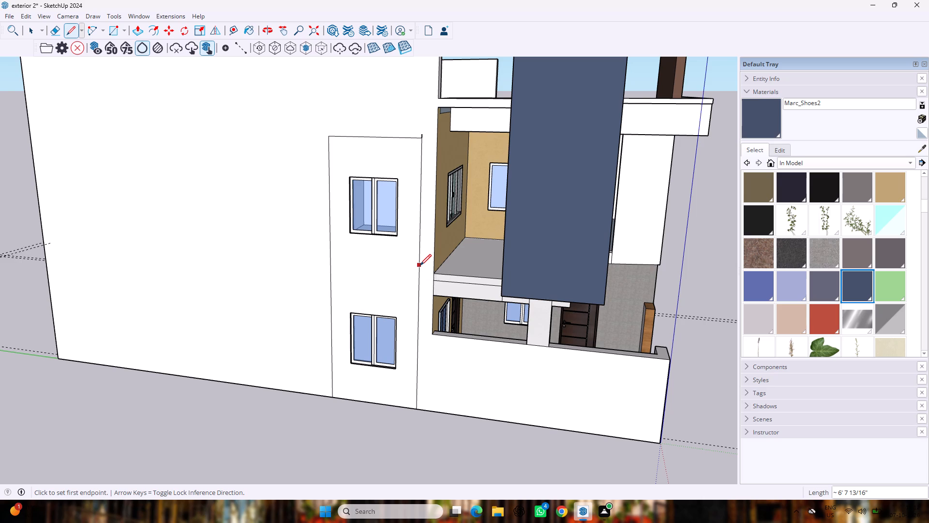
Push/Pull the panel face around the stacked side-wall windows outward by 2", followed by a further 4".
key("p")
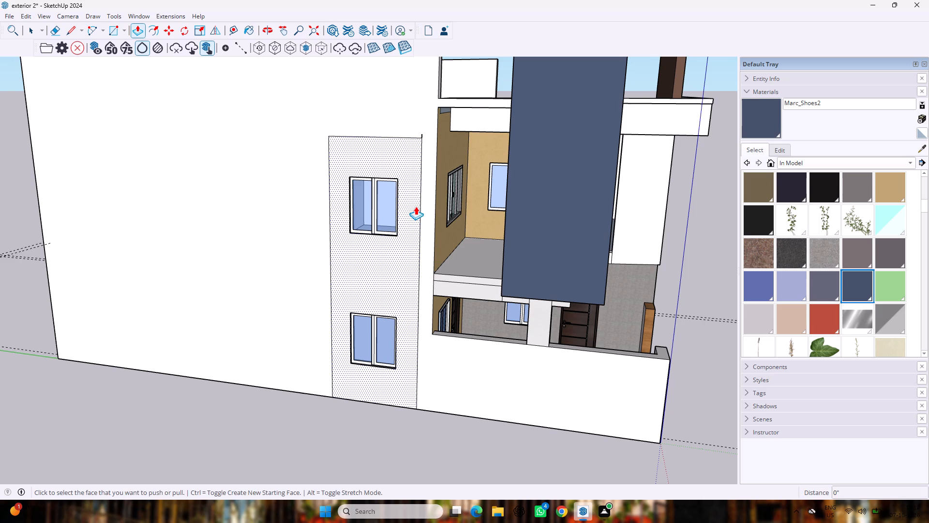
left_click_drag(416, 206, 417, 217)
key("2")
key("shift+quotedbl")
key("Return")
left_click_drag(407, 227, 406, 241)
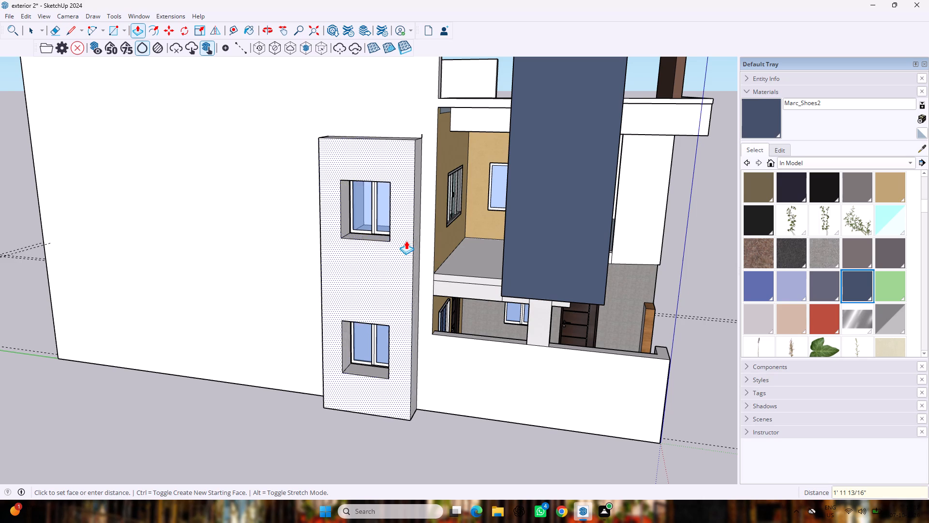
left_click_drag(406, 241, 406, 241)
key("4")
key("shift+quotedbl")
key("Return")
Paint the outer face of the raised side-wall window panel with the wood material Material68.
middle_click_drag(438, 236, 263, 238)
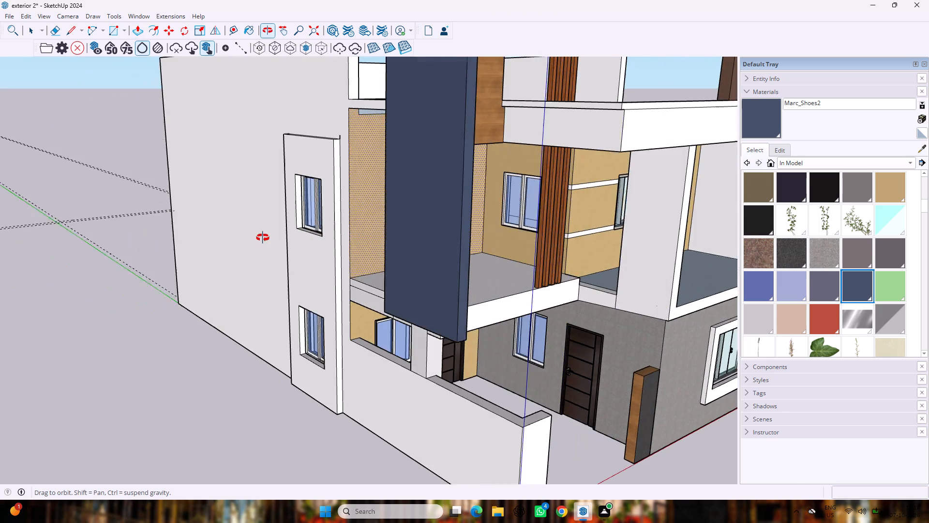
middle_click_drag(263, 238, 260, 237)
scroll(245, 221, "down", 8)
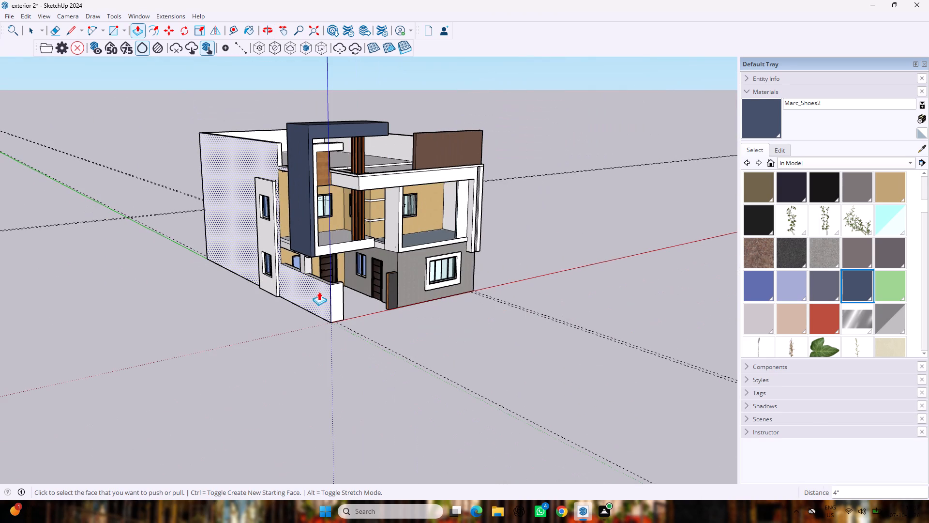
key("space")
scroll(823, 286, "down", 1)
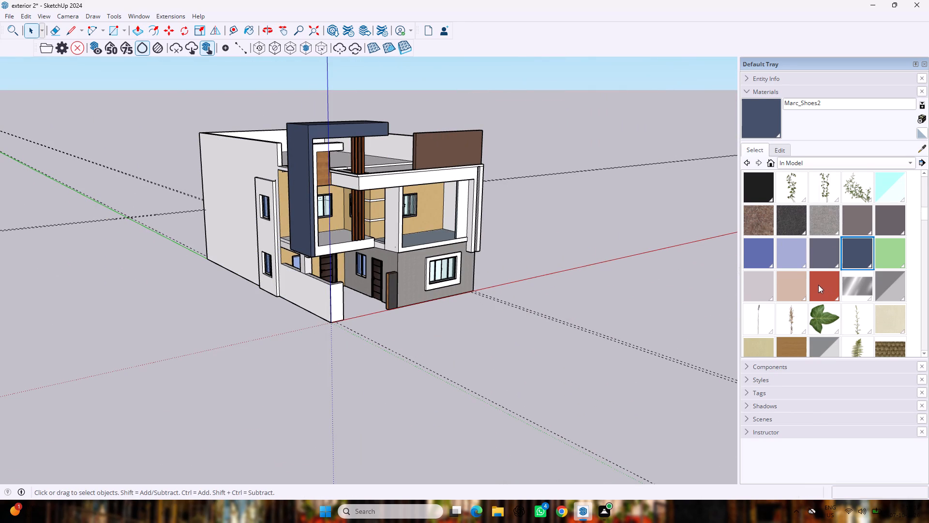
scroll(817, 282, "down", 3)
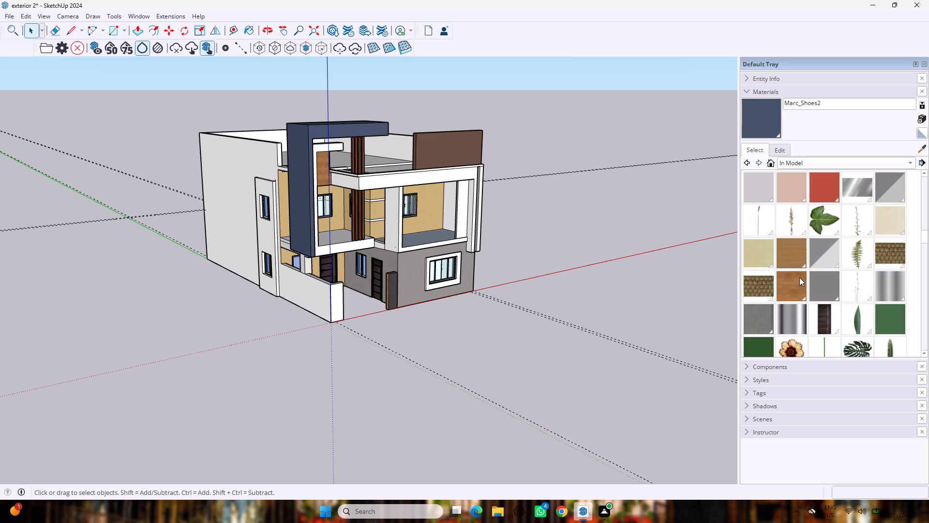
scroll(800, 269, "down", 5)
scroll(799, 266, "up", 1)
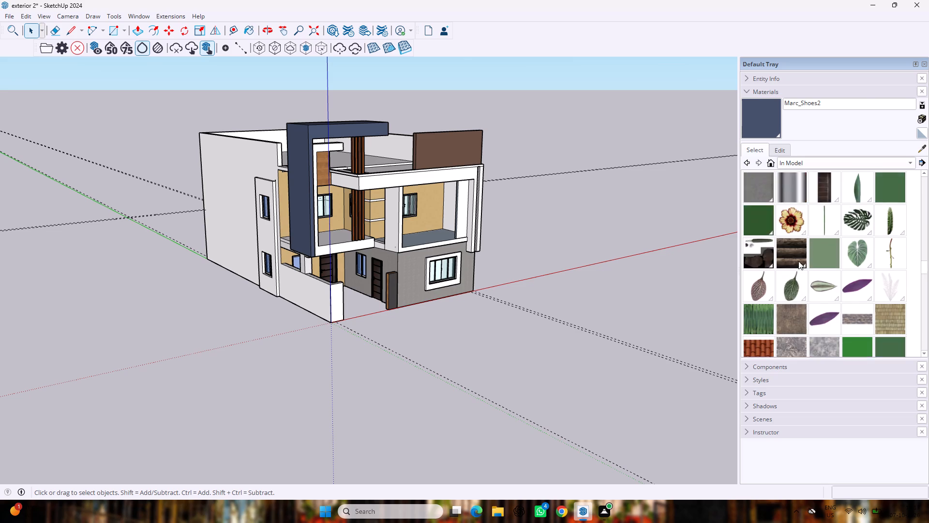
scroll(798, 261, "up", 5)
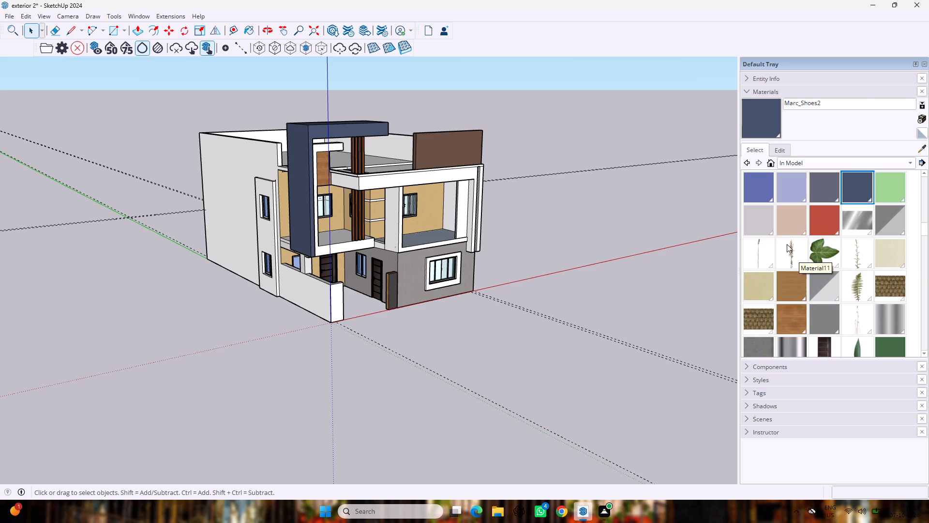
left_click(790, 314)
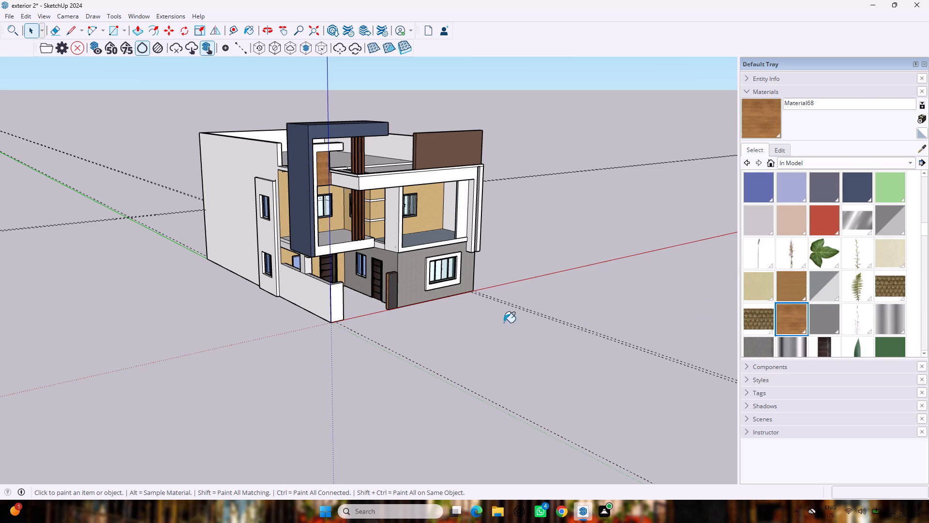
scroll(230, 285, "up", 7)
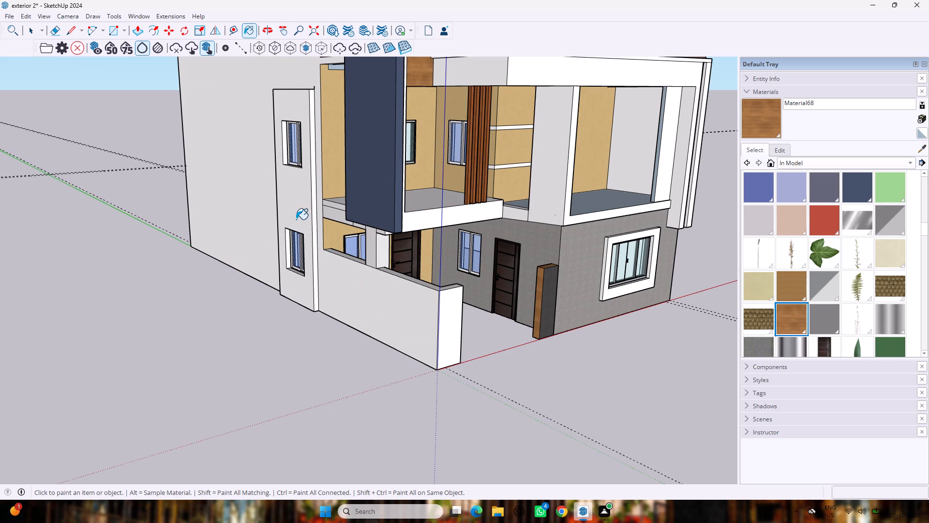
left_click(296, 219)
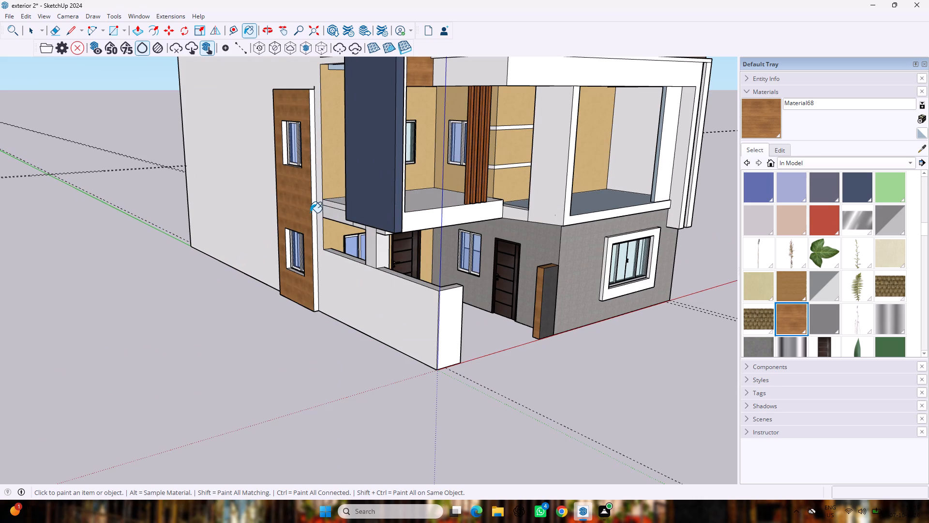
Paint the raised window panel's narrow front-facing side with the same Material68 wood.
left_click(310, 213)
scroll(311, 208, "up", 3)
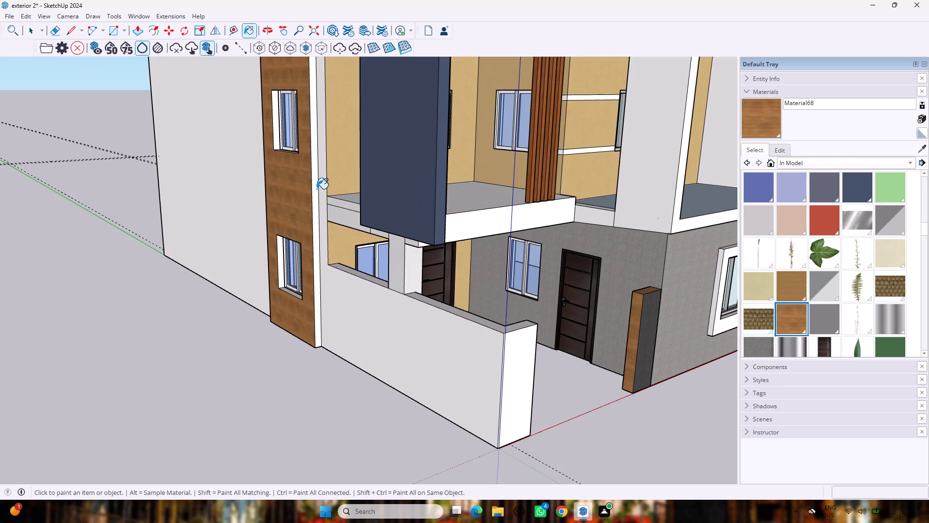
left_click(309, 172)
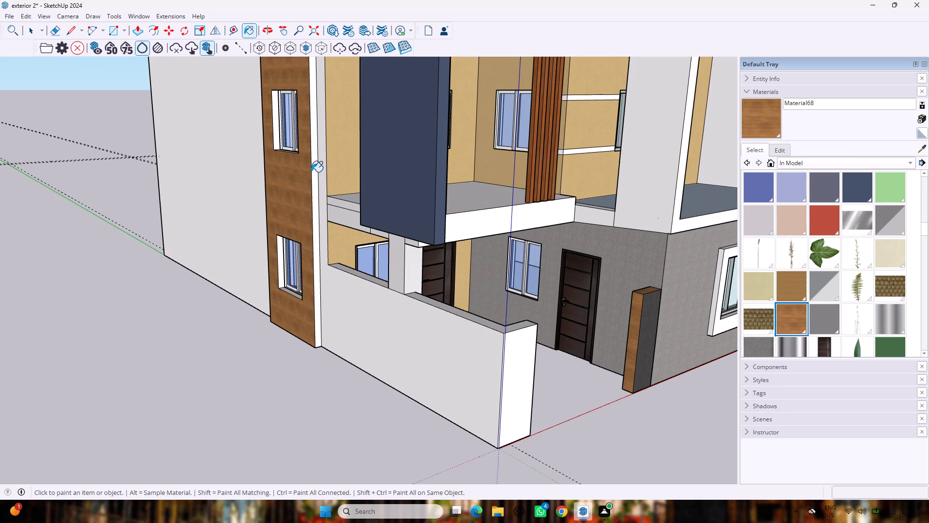
left_click(311, 172)
scroll(312, 170, "up", 5)
left_click(316, 160)
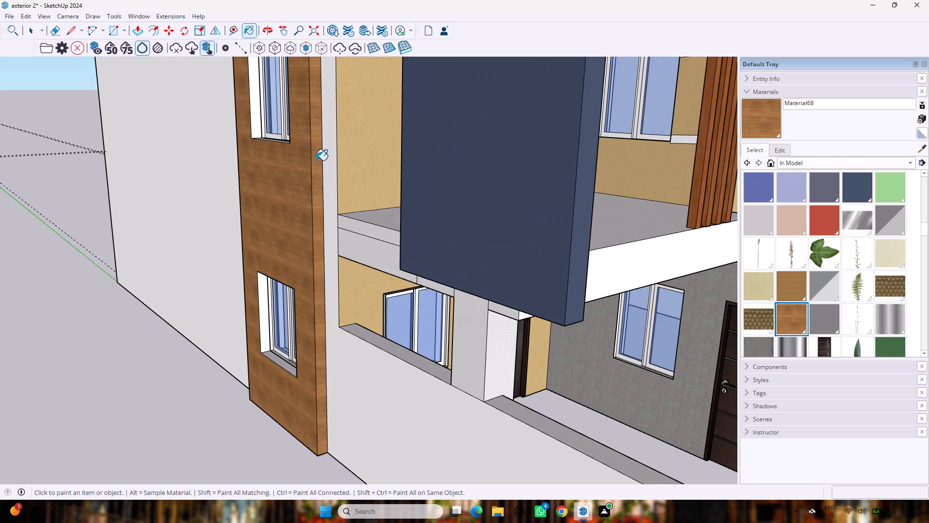
Examine the house's front and side exterior from several angles with the wood window panel in place.
scroll(314, 162, "down", 2)
scroll(313, 169, "up", 1)
scroll(313, 169, "down", 9)
middle_click_drag(310, 200, 315, 243)
scroll(315, 240, "down", 2)
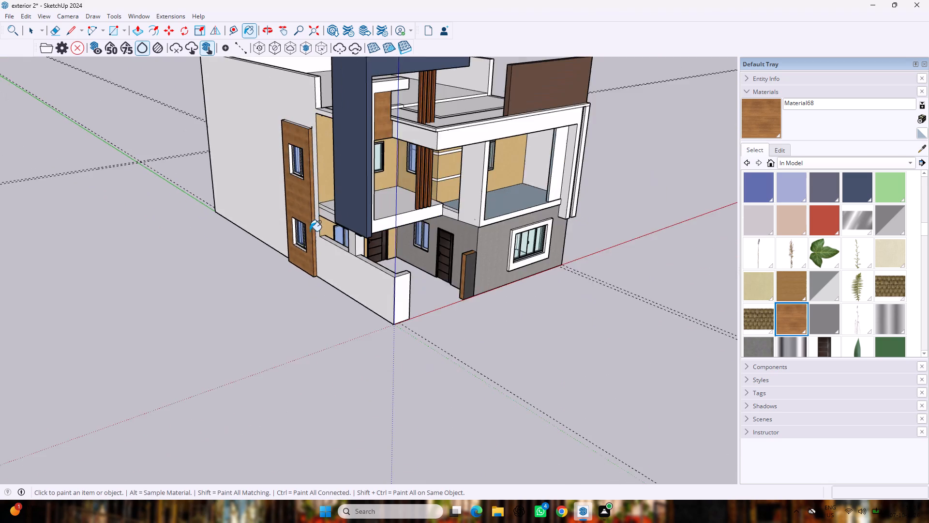
scroll(310, 231, "down", 9)
middle_click_drag(403, 272, 334, 210)
scroll(366, 209, "up", 6)
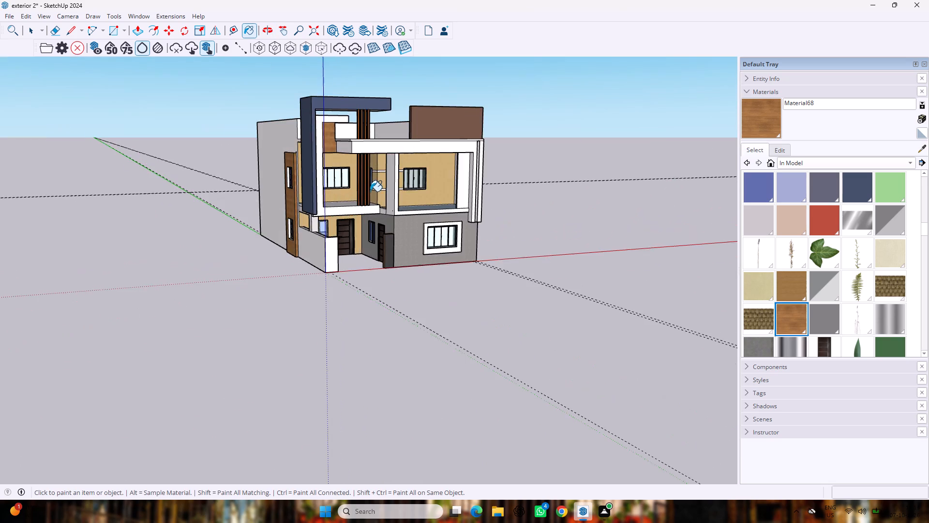
scroll(370, 191, "up", 2)
middle_click_drag(353, 175, 342, 246)
scroll(335, 234, "up", 4)
middle_click_drag(331, 207, 441, 130)
scroll(434, 139, "down", 9)
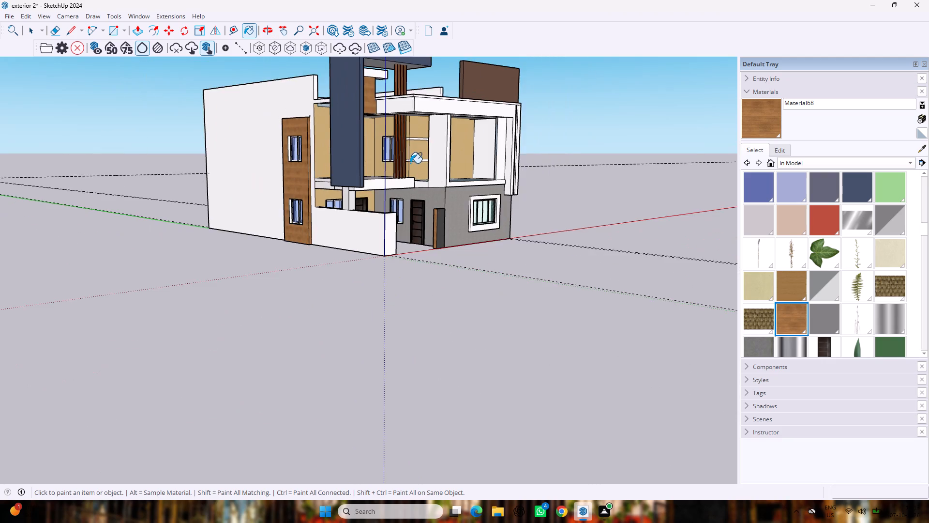
scroll(410, 163, "down", 2)
scroll(411, 78, "up", 8)
middle_click_drag(397, 148, 349, 163)
scroll(360, 164, "up", 5)
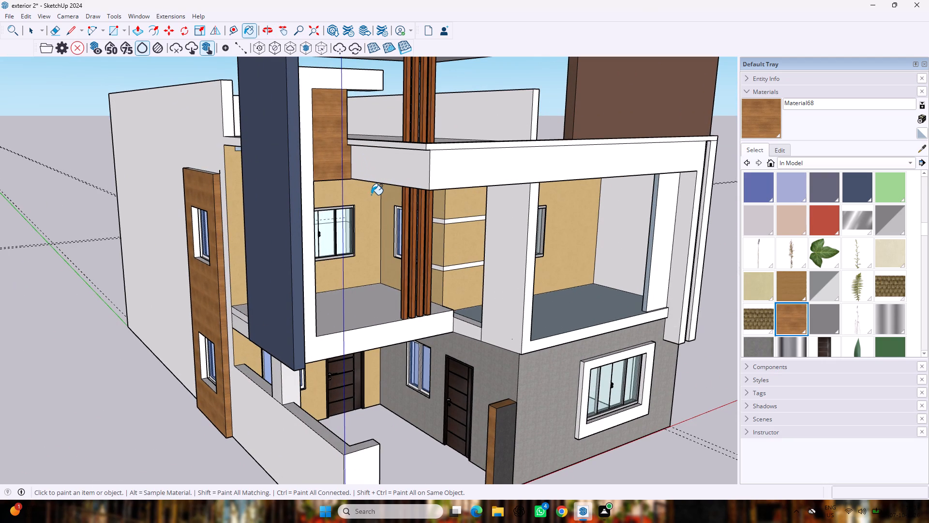
key("space")
scroll(381, 212, "down", 3)
middle_click_drag(389, 228, 401, 174)
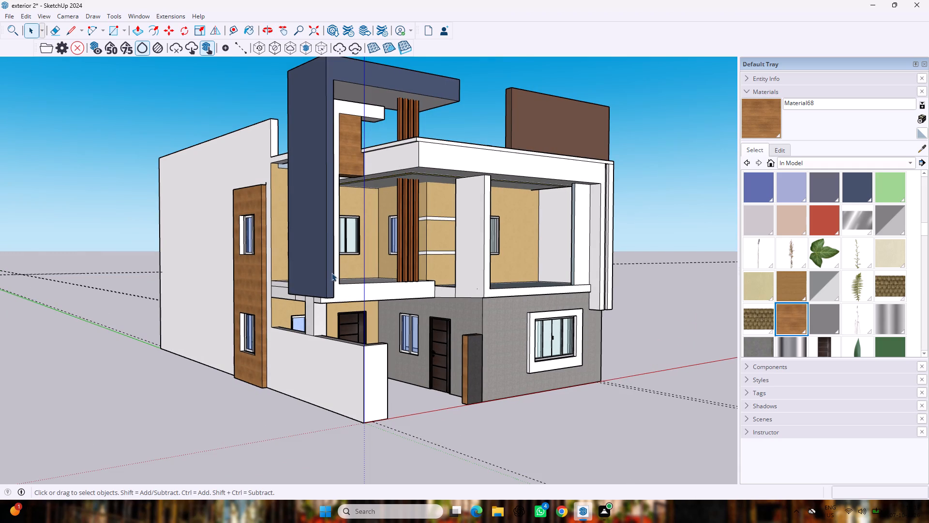
Draw a line about 12' 8" long across the porch ceiling, from the dark grey side wall to the support column.
middle_click_drag(378, 336, 241, 173)
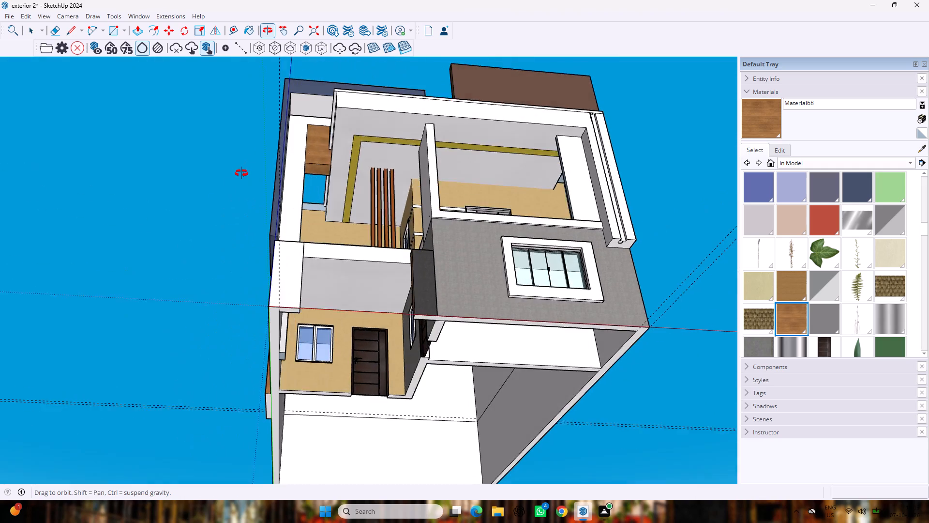
middle_click_drag(241, 173, 237, 184)
middle_click_drag(355, 301, 353, 263)
scroll(356, 299, "up", 5)
middle_click_drag(356, 273, 372, 325)
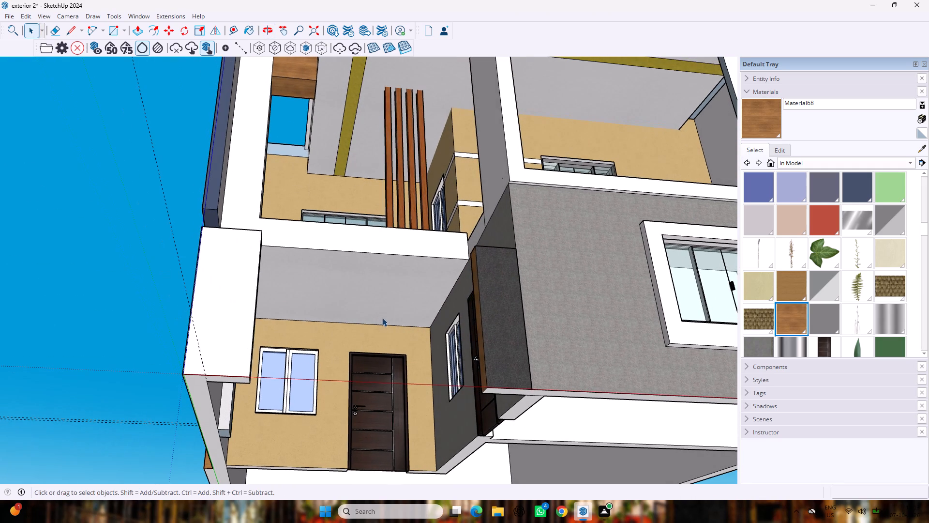
key("l")
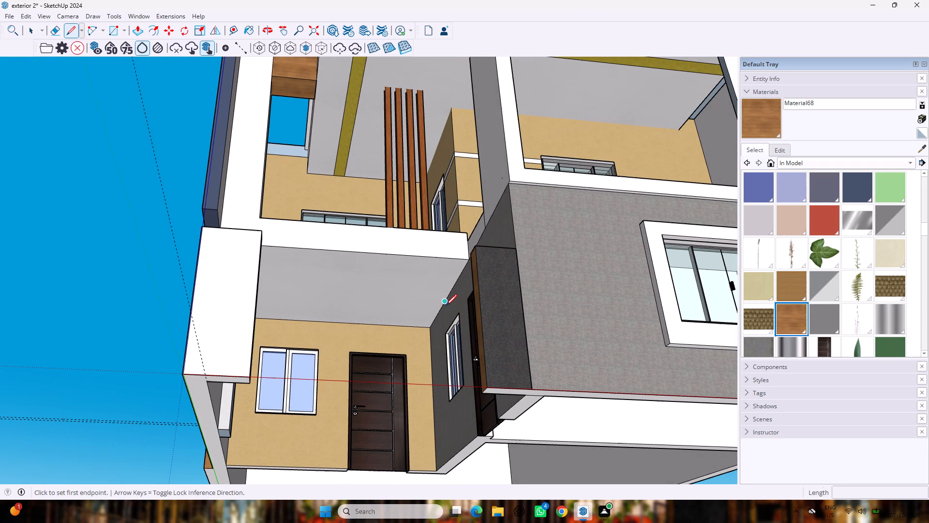
left_click(446, 306)
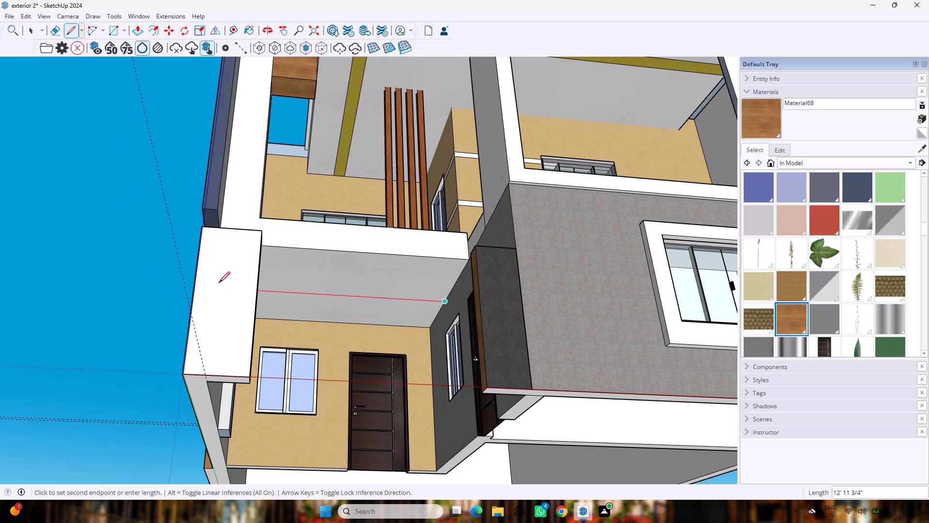
scroll(219, 280, "up", 1)
middle_click_drag(219, 279, 95, 287)
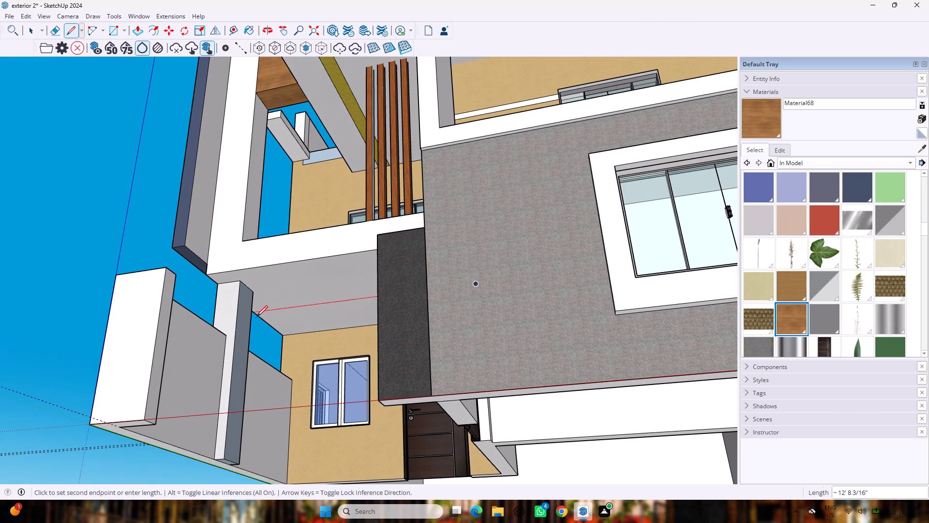
left_click(257, 316)
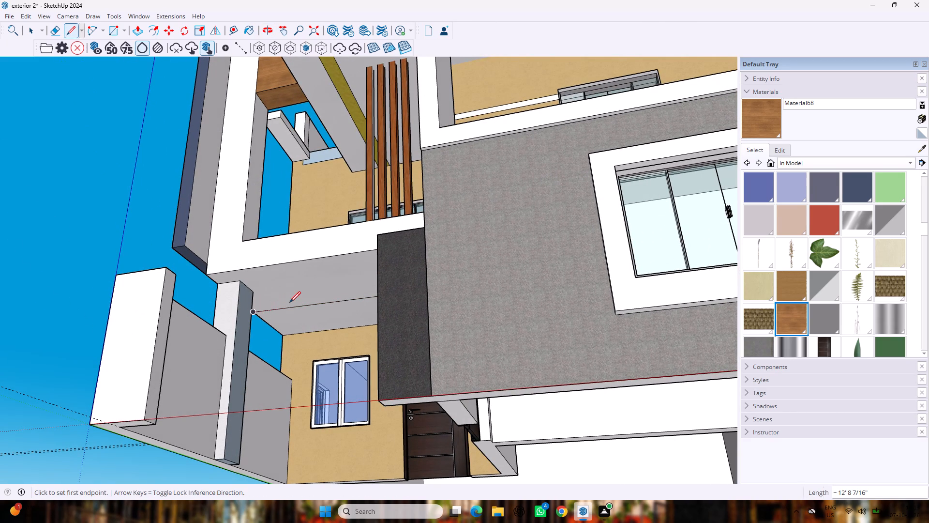
Paint the rear part of the divided porch ceiling with the wood material Material28.
left_click(802, 287)
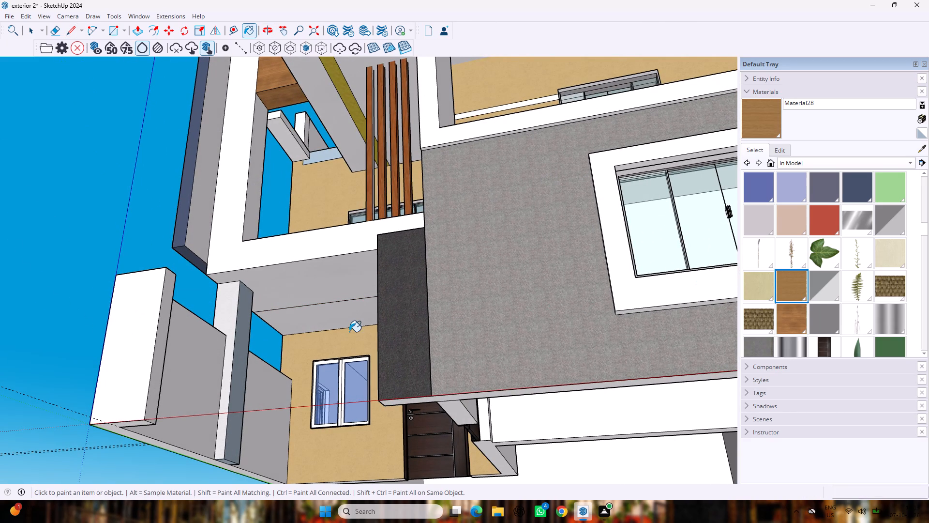
double_click(332, 325)
middle_click_drag(257, 319, 411, 403)
middle_click_drag(313, 441, 458, 390)
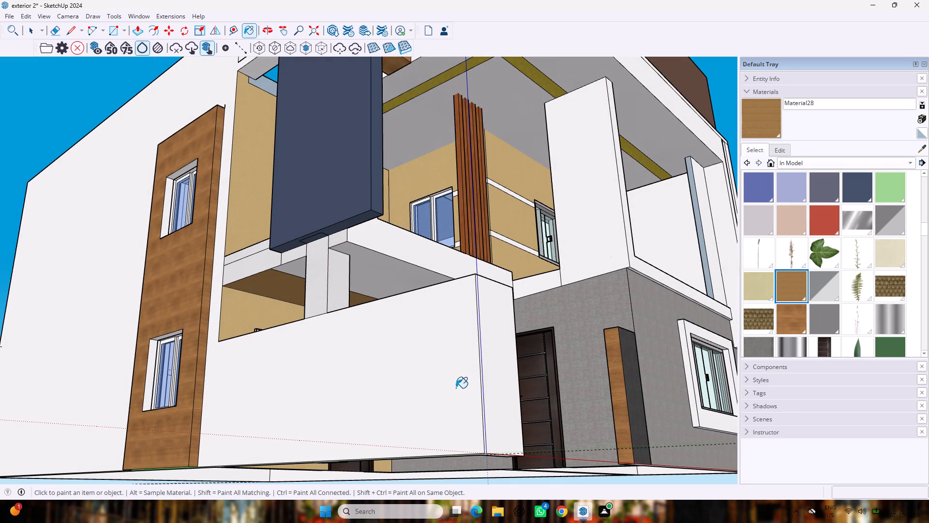
key("space")
middle_click_drag(504, 302, 487, 393)
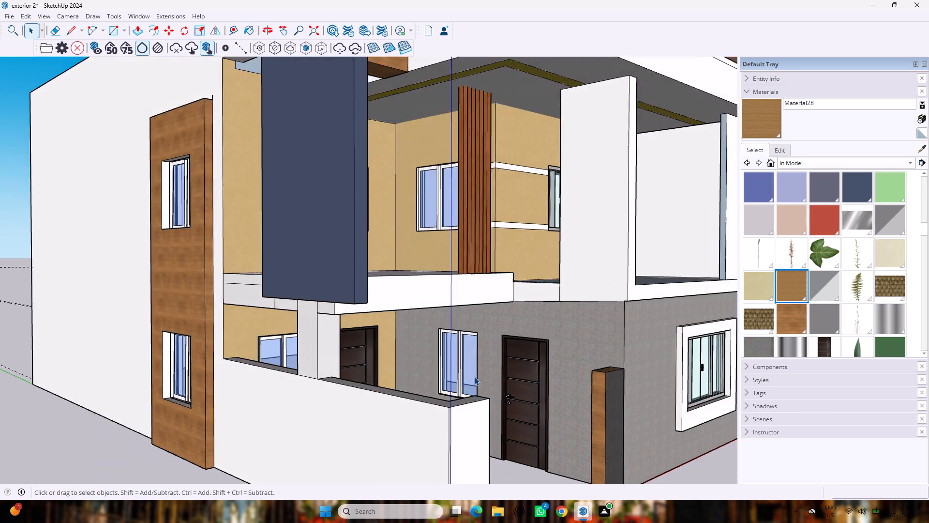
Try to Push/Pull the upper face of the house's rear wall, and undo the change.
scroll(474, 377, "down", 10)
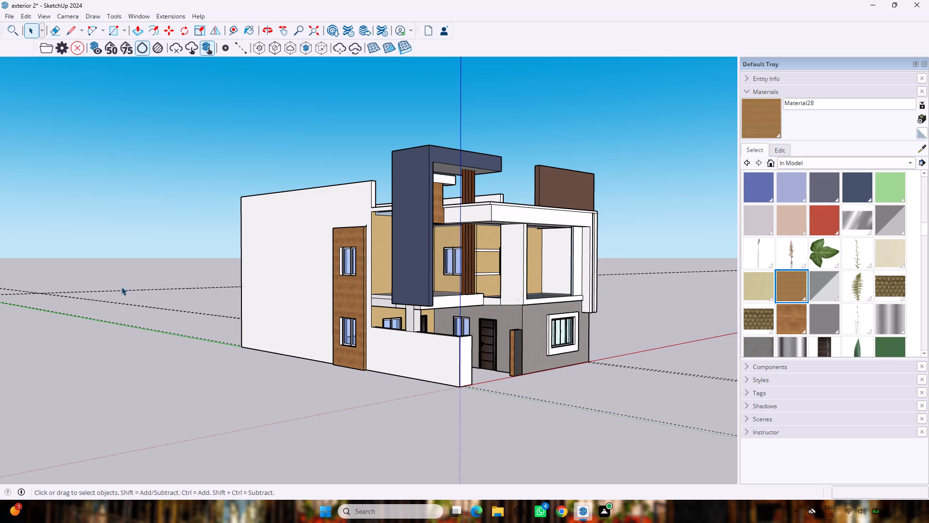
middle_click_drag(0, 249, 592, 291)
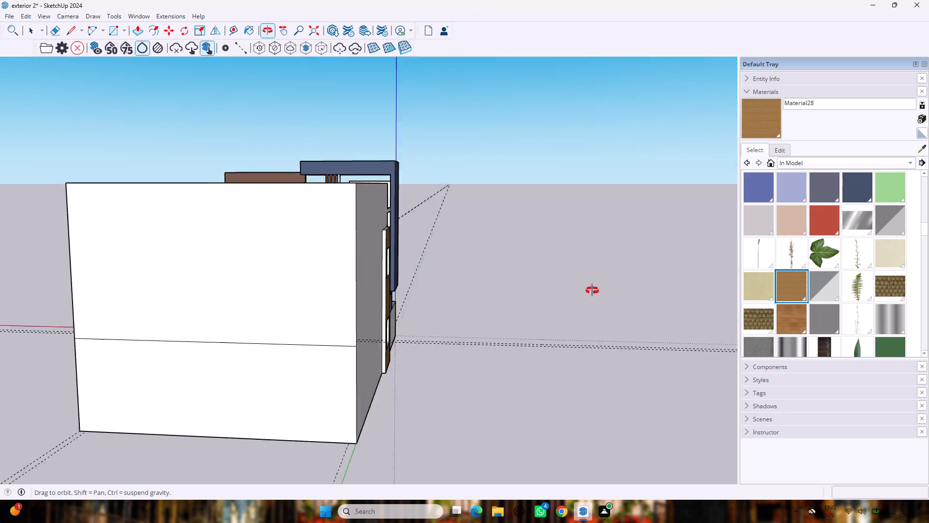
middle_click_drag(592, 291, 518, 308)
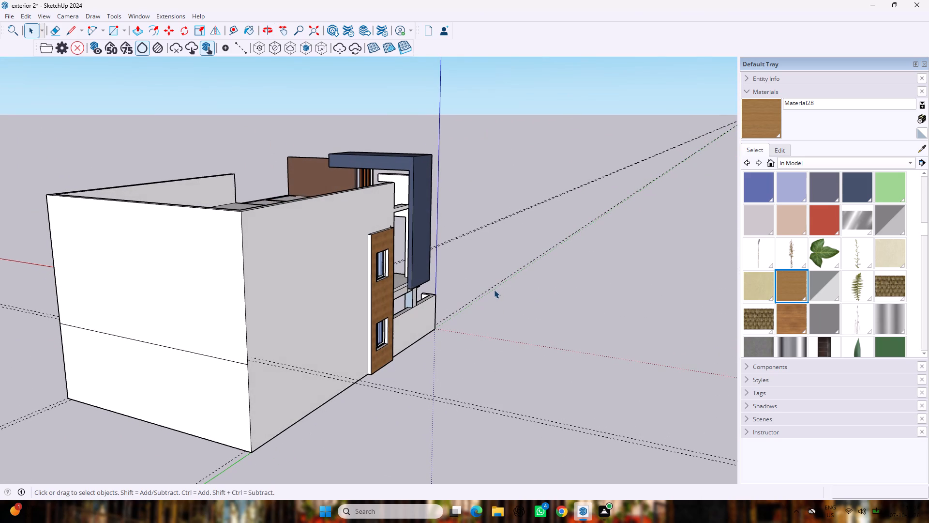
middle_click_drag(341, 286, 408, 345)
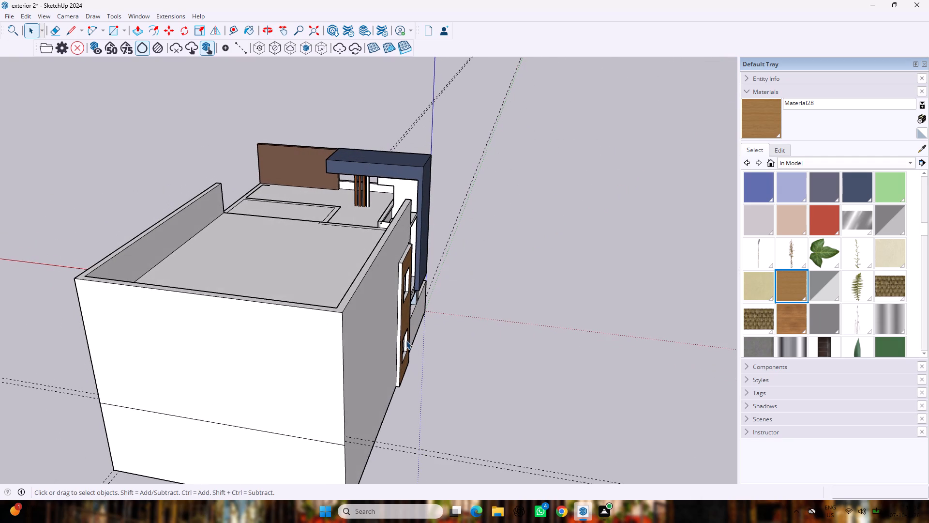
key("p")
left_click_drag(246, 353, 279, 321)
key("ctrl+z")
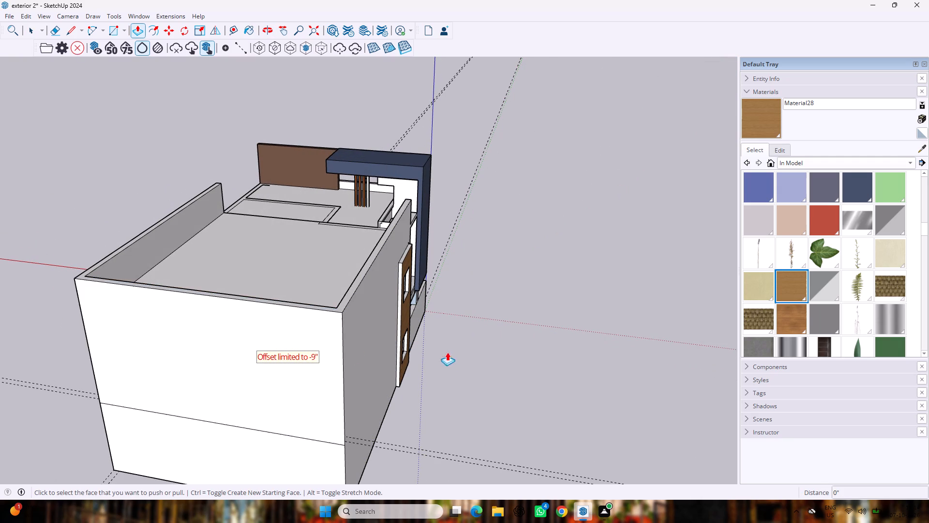
Examine the house's side and front exterior from several angles, including the balcony openings.
middle_click_drag(492, 366, 298, 303)
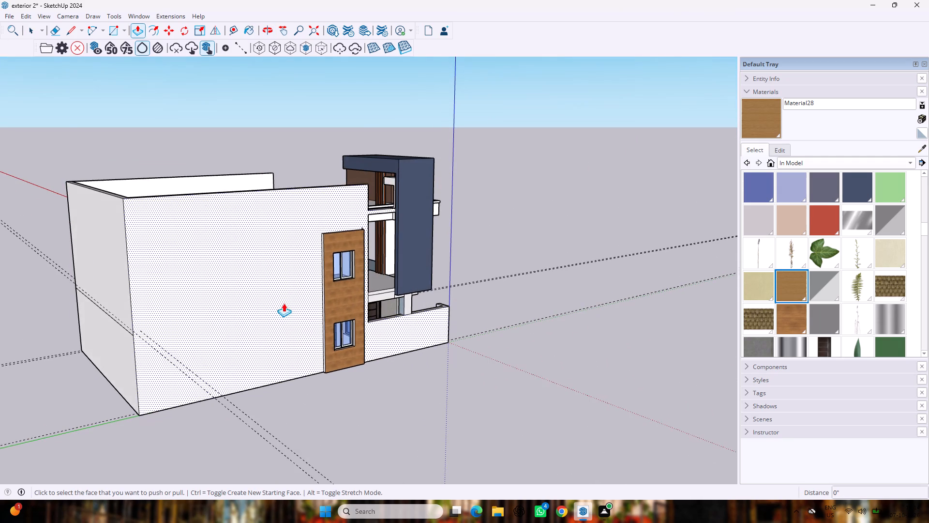
scroll(284, 303, "down", 2)
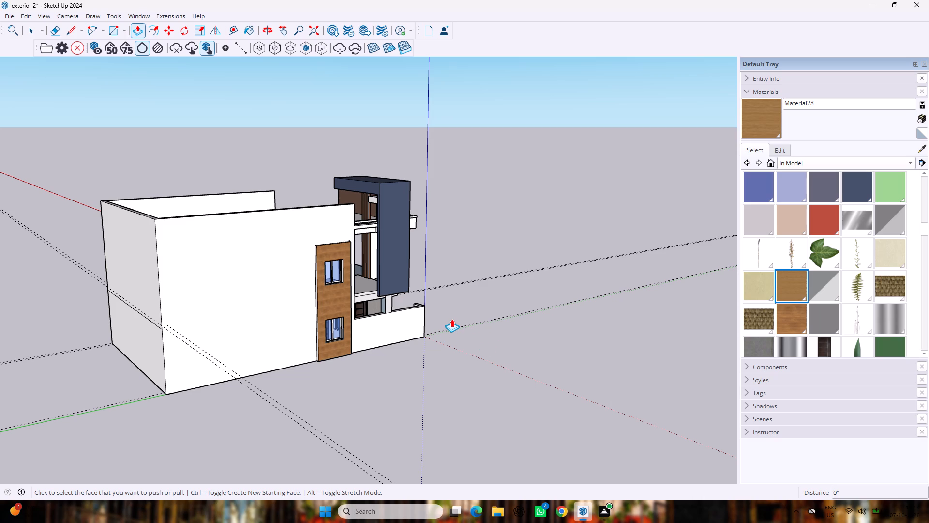
key("space")
middle_click_drag(379, 337, 0, 349)
middle_click_drag(304, 330, 298, 225)
scroll(304, 277, "up", 1)
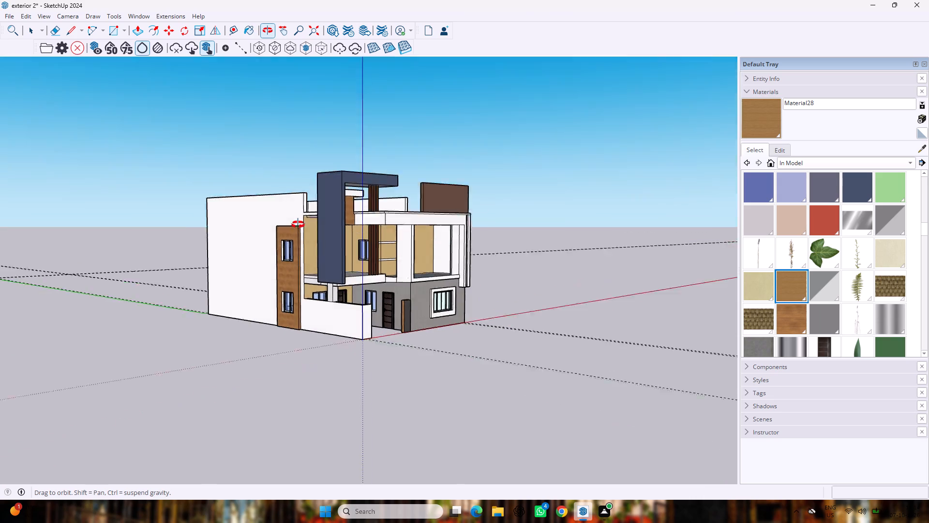
middle_click_drag(298, 225, 296, 218)
scroll(371, 257, "up", 3)
middle_click_drag(388, 228, 310, 343)
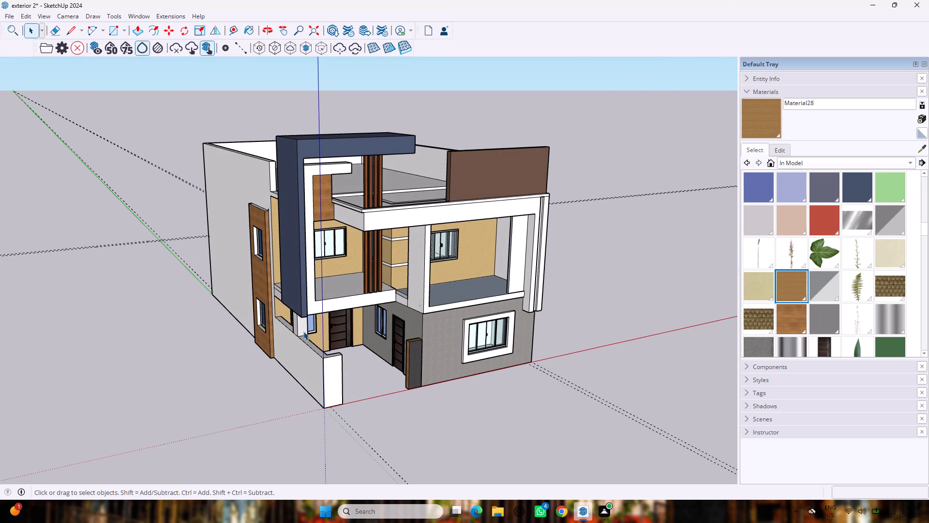
scroll(326, 307, "up", 3)
middle_click_drag(343, 285, 351, 261)
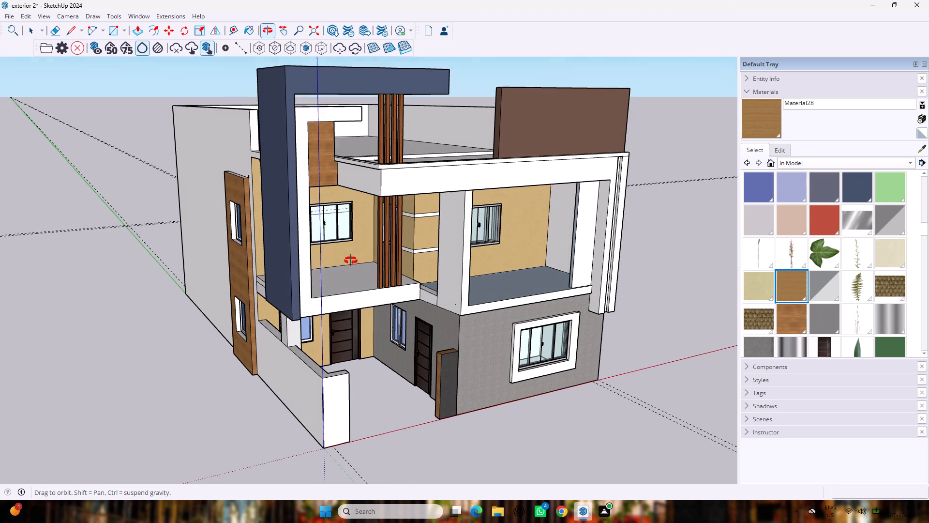
middle_click_drag(351, 261, 354, 251)
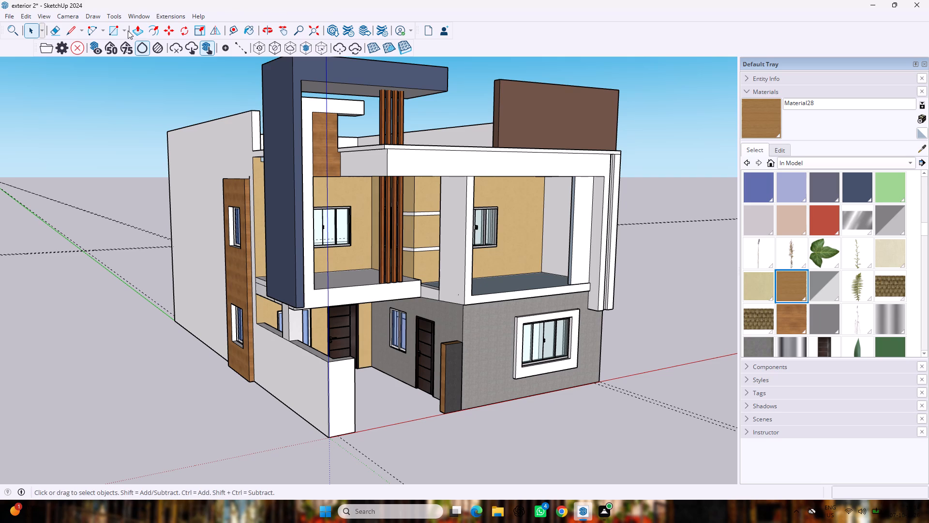
Open the MajRail extension and look through the full range of rail types and their previews.
left_click(163, 17)
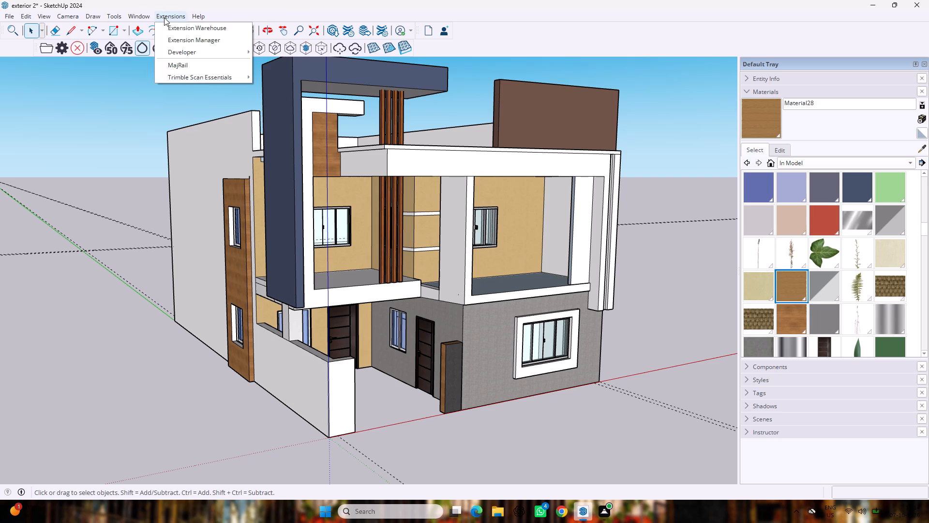
left_click(184, 69)
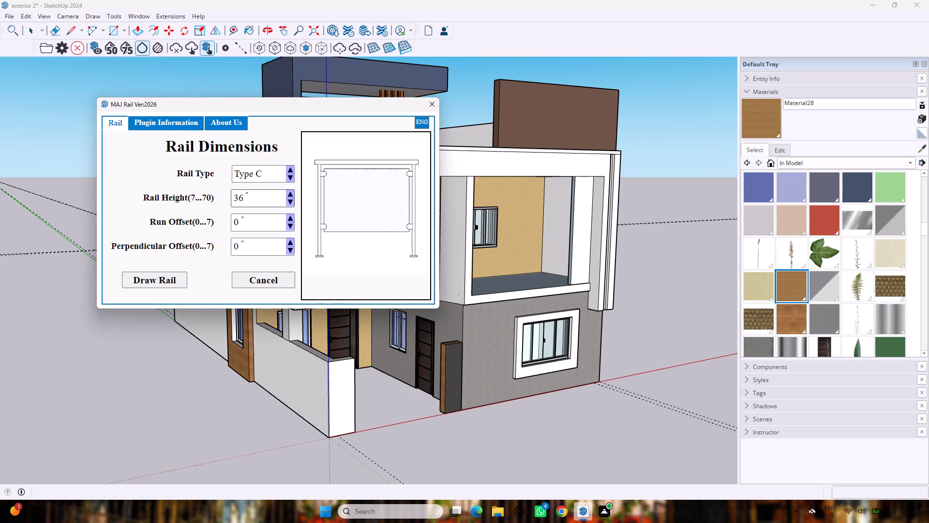
left_click(288, 176)
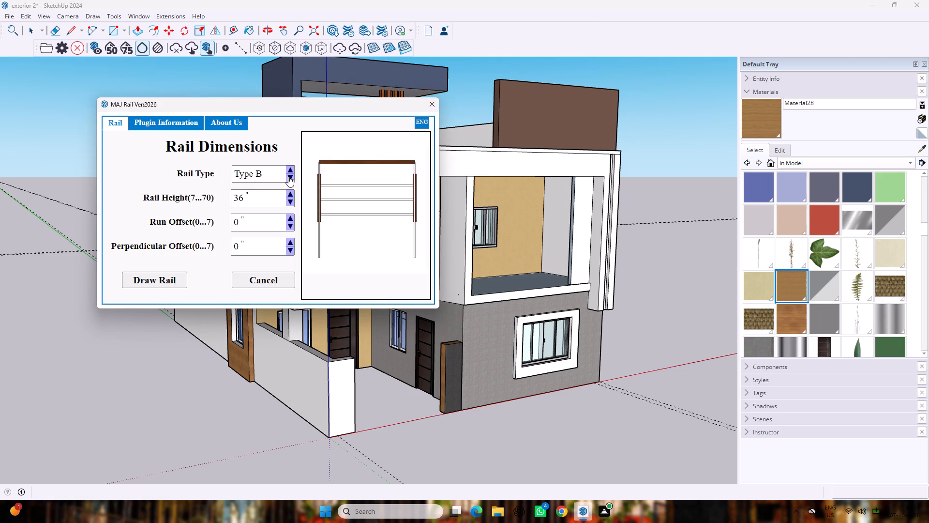
left_click(288, 176)
left_click(288, 176)
left_click(288, 177)
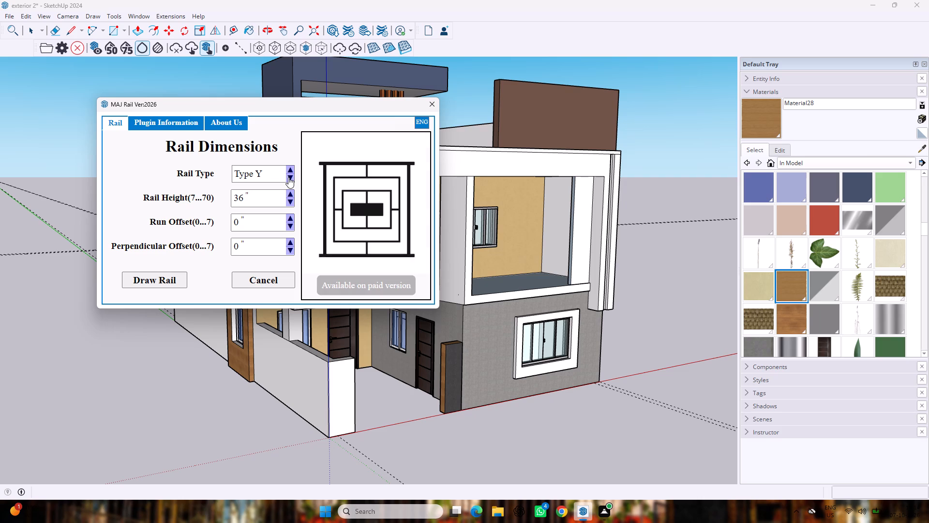
left_click(288, 177)
left_click(288, 178)
double_click(288, 178)
left_click(288, 178)
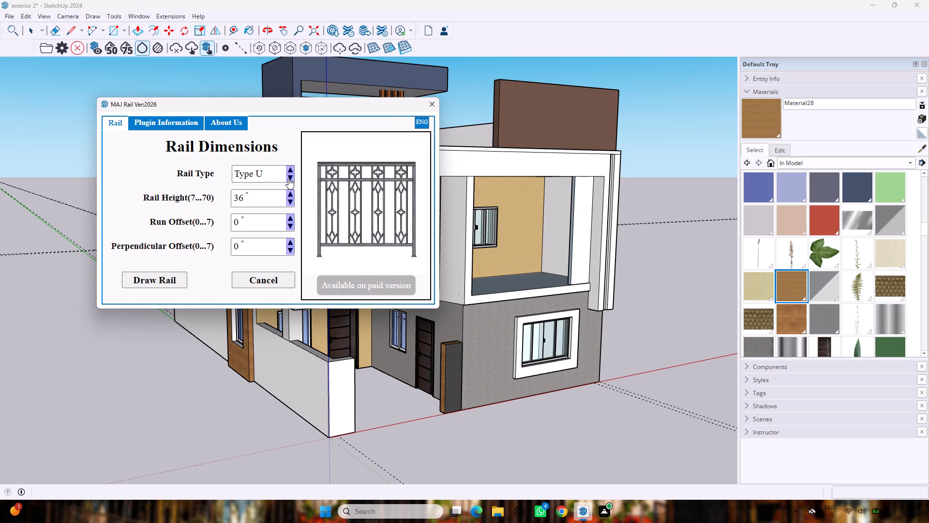
left_click(288, 178)
triple_click(288, 178)
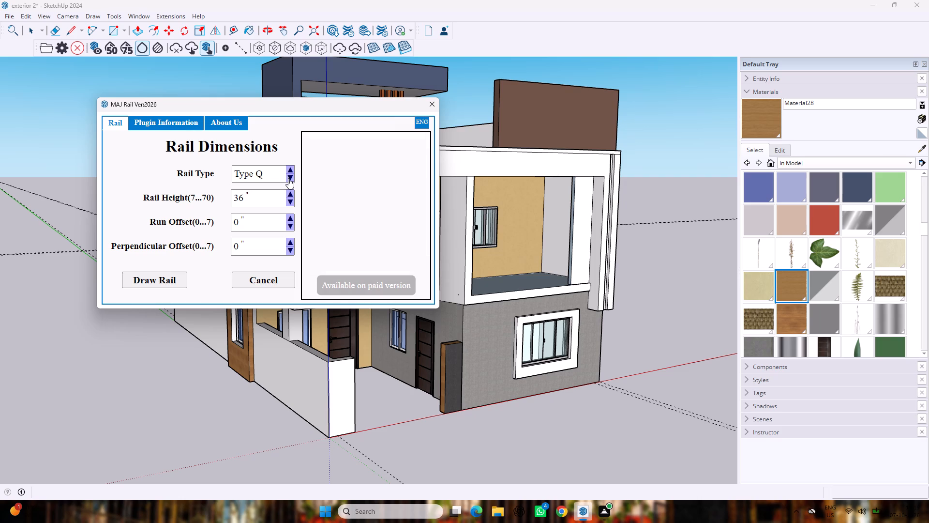
triple_click(288, 178)
triple_click(288, 178)
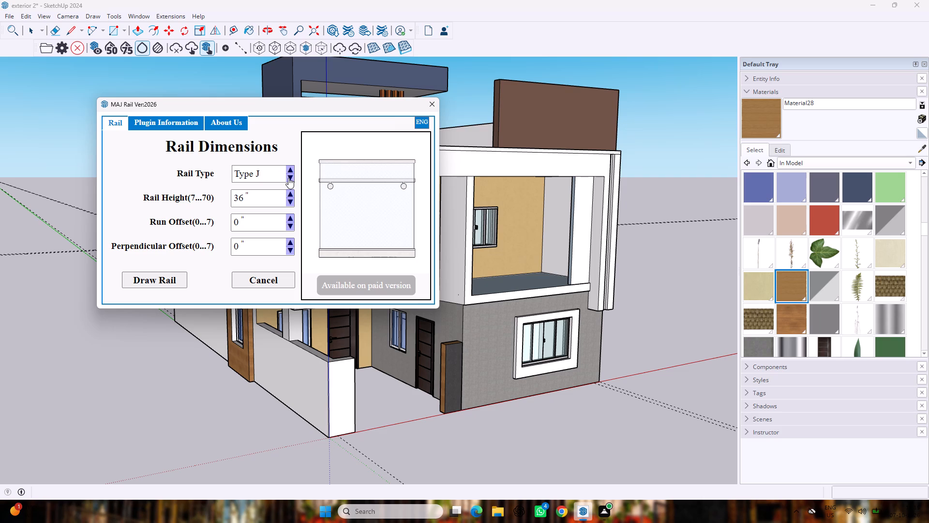
triple_click(288, 178)
triple_click(288, 178)
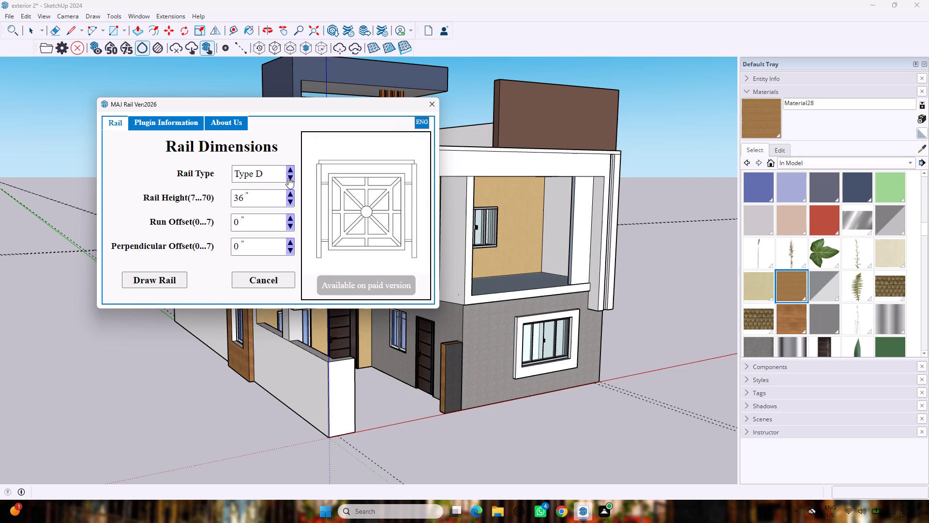
double_click(288, 178)
left_click(288, 178)
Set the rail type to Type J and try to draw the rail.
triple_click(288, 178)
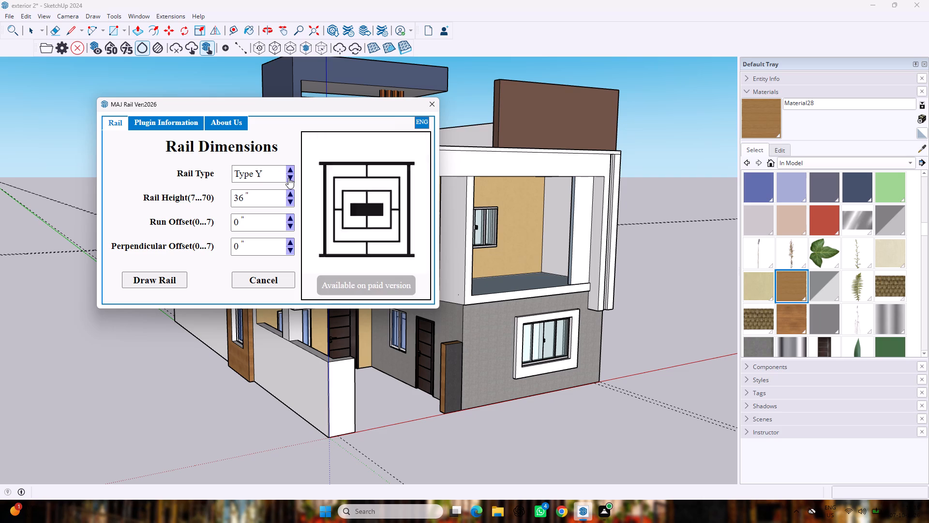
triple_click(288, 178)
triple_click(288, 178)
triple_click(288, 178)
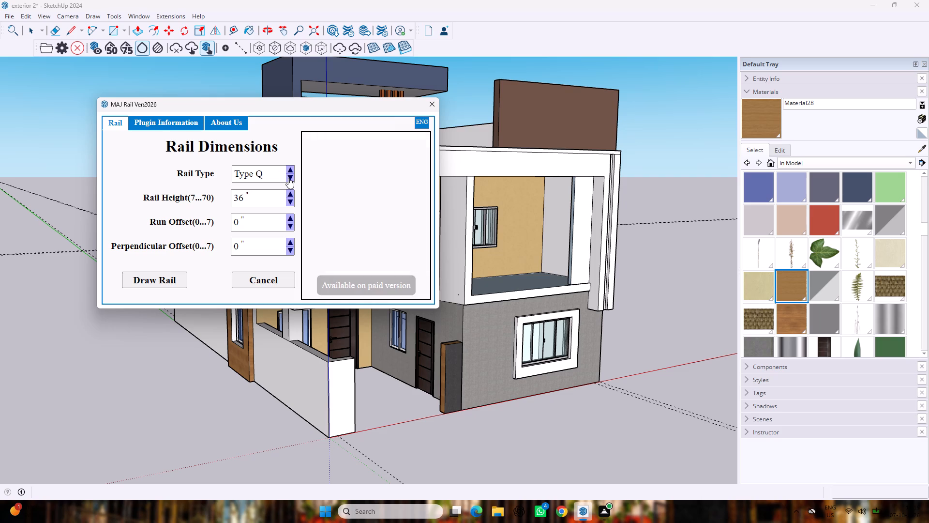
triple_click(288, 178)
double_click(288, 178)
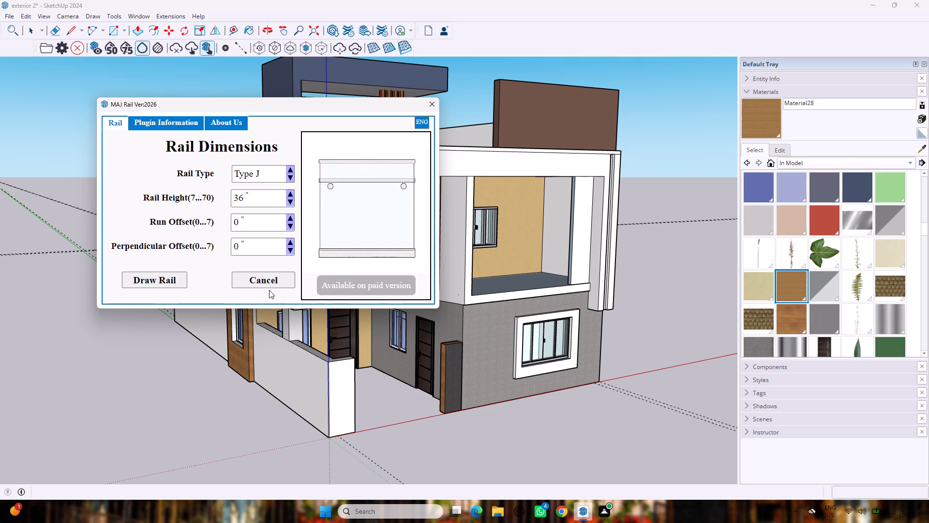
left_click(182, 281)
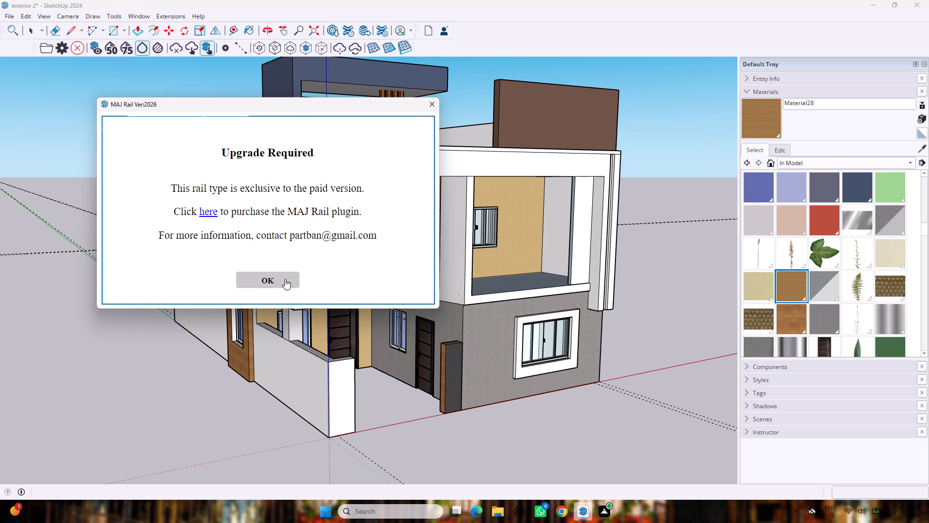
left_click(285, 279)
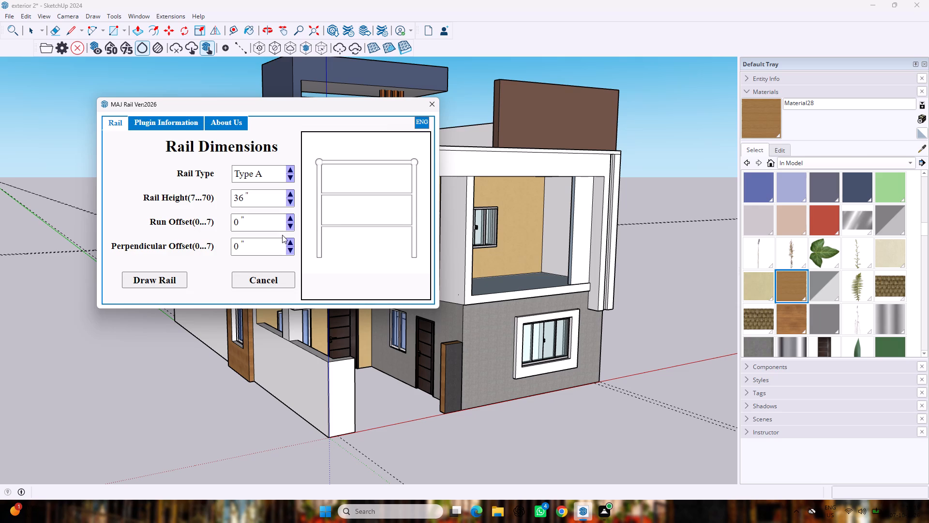
Draw a Type C glass rail about 11' 8" long along the front edge of the blue-grey-floored balcony.
left_click(292, 176)
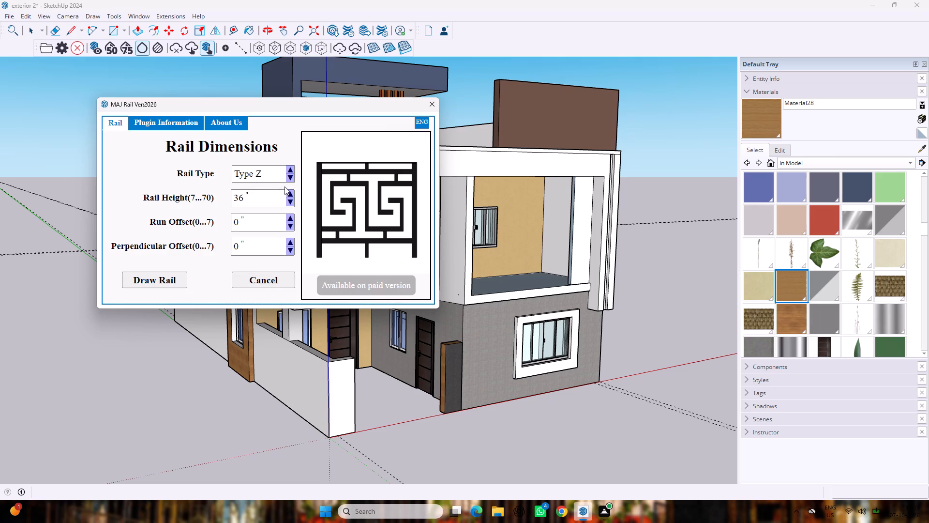
left_click(293, 169)
left_click(293, 169)
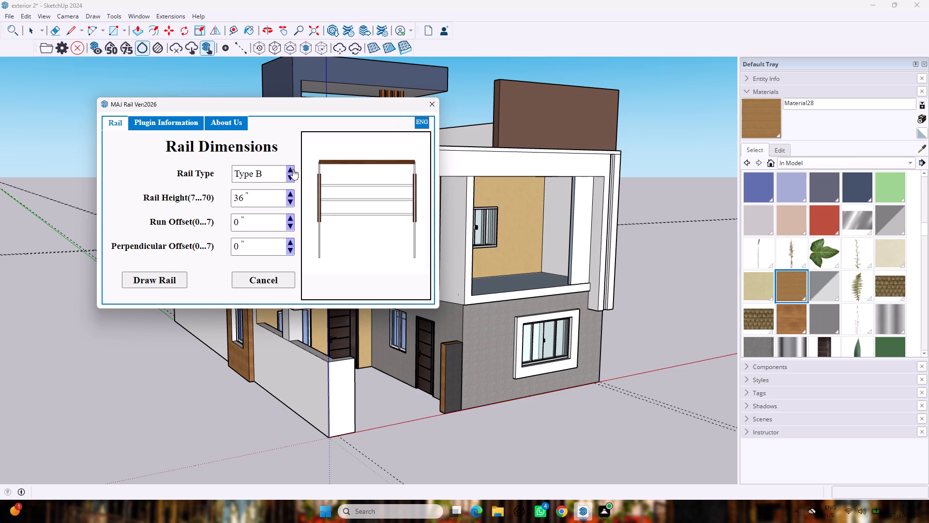
left_click(293, 169)
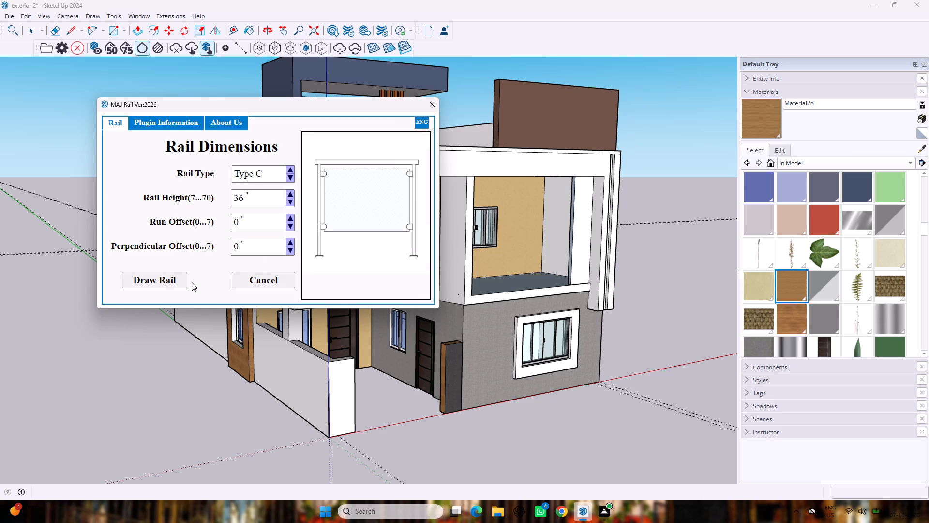
left_click(148, 277)
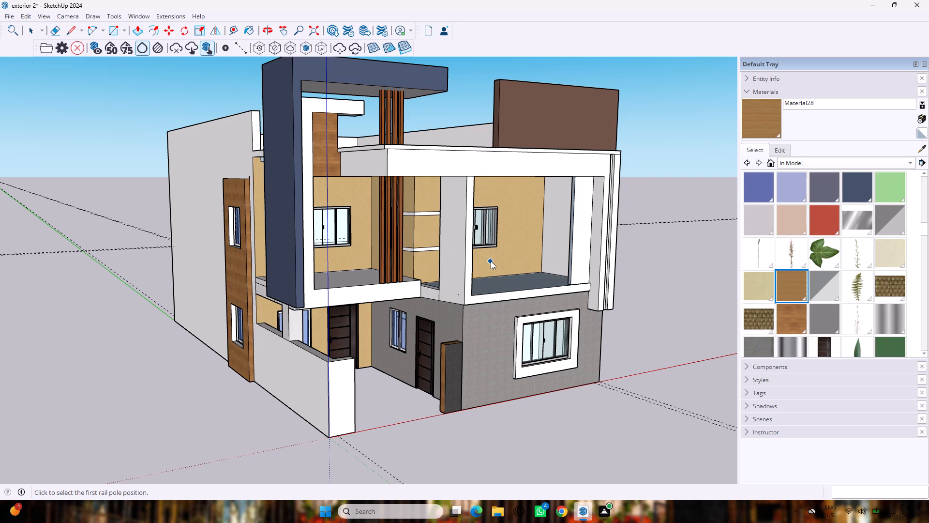
middle_click_drag(491, 259, 300, 327)
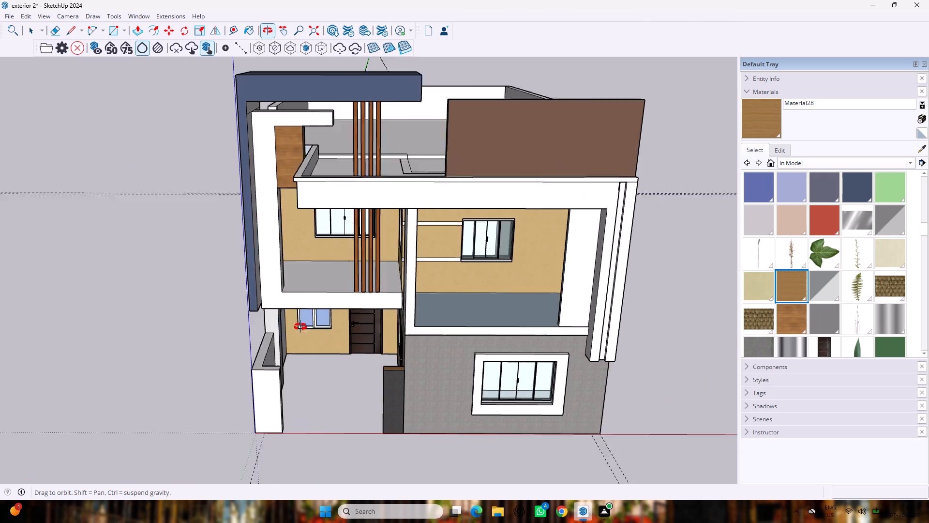
middle_click_drag(300, 327, 296, 327)
scroll(339, 326, "up", 4)
scroll(343, 305, "down", 2)
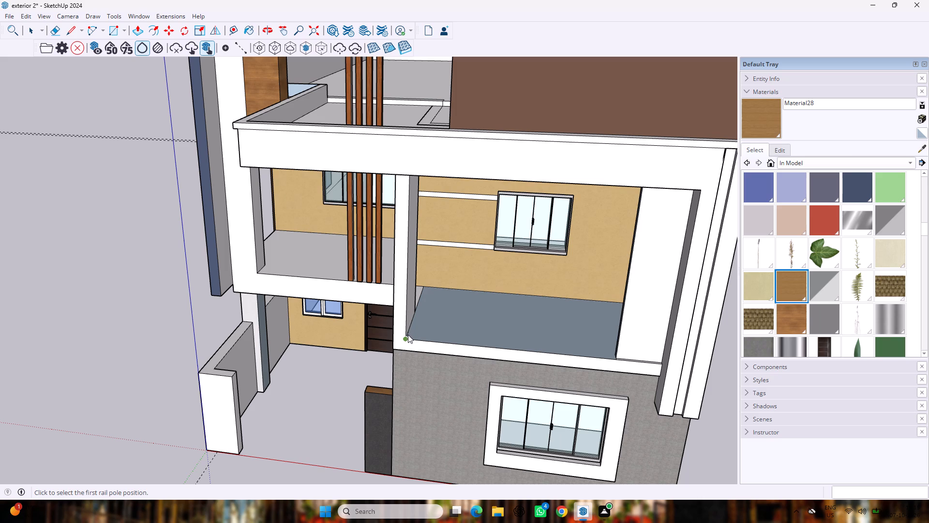
middle_click_drag(418, 320, 391, 338)
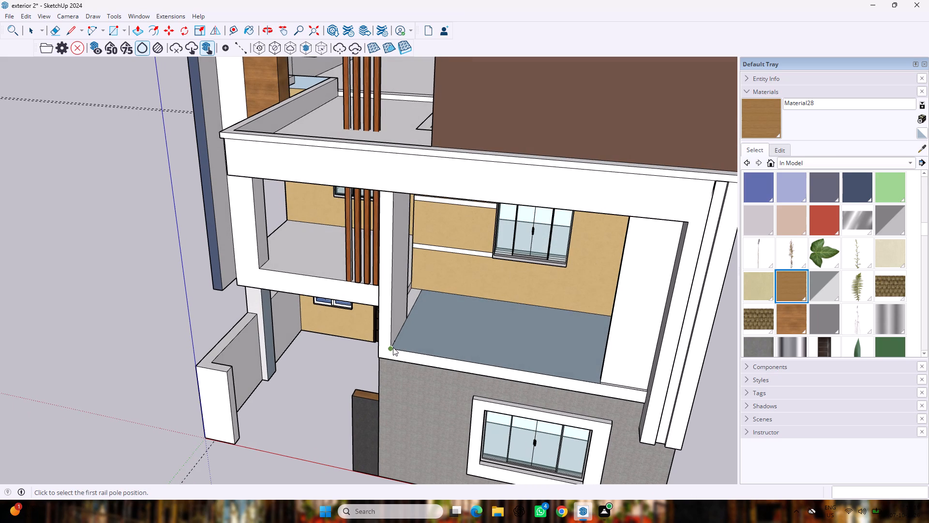
left_click(393, 347)
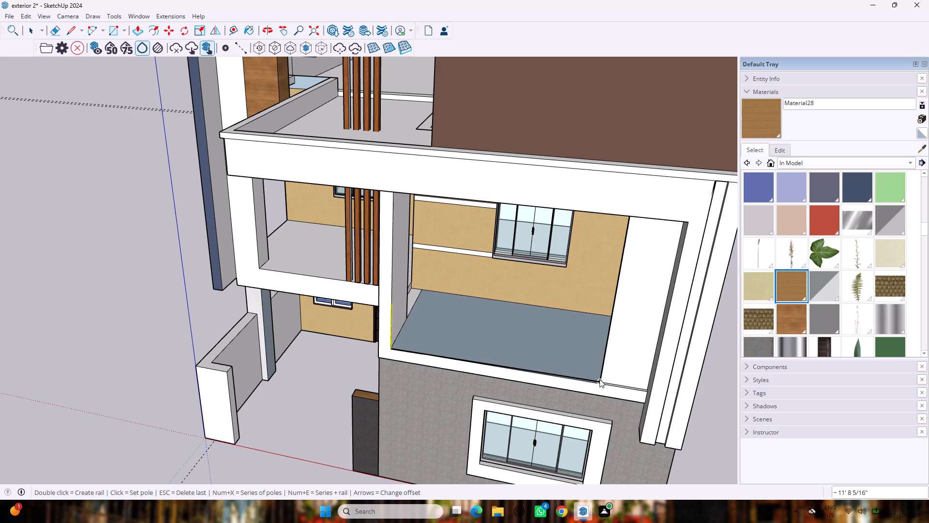
double_click(599, 379)
Draw a Type C rail about 4' long across the same balcony's side opening, from the tan wall to the white column.
middle_click_drag(522, 343, 743, 279)
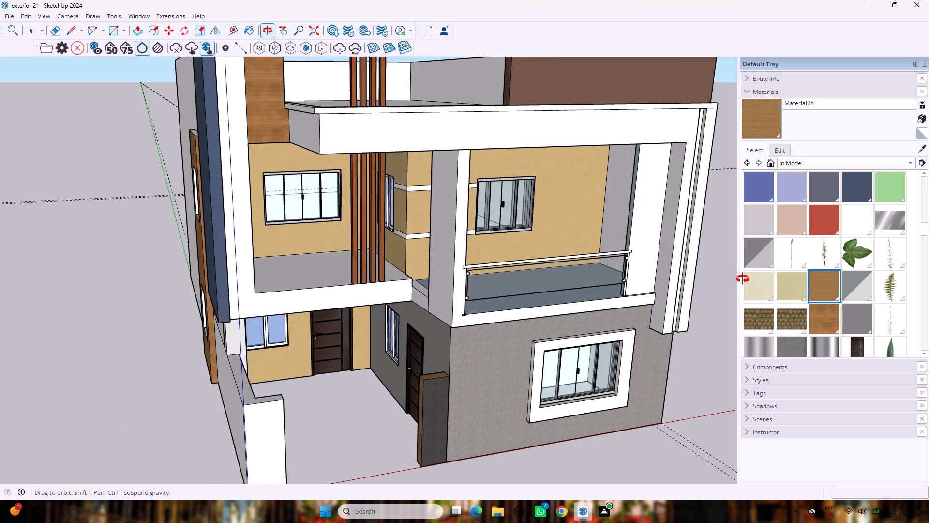
middle_click_drag(743, 279, 744, 278)
scroll(542, 310, "up", 2)
middle_click_drag(388, 287, 602, 315)
scroll(431, 270, "up", 6)
middle_click_drag(419, 262, 368, 306)
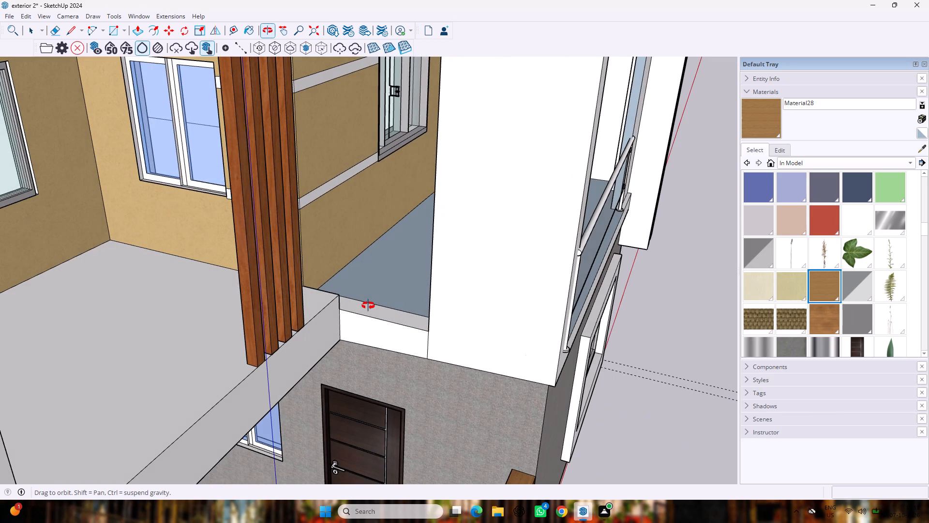
middle_click_drag(368, 306, 367, 305)
scroll(361, 286, "up", 4)
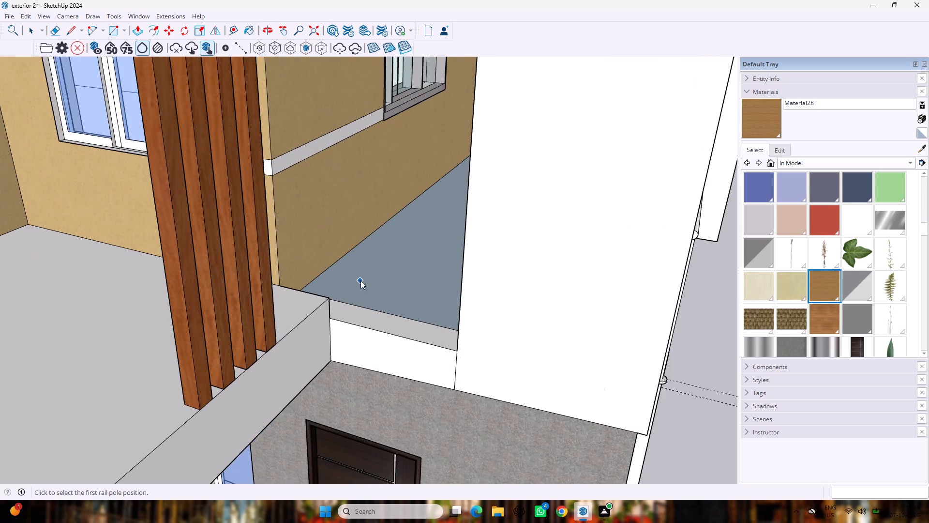
scroll(360, 280, "up", 1)
middle_click_drag(354, 278, 324, 347)
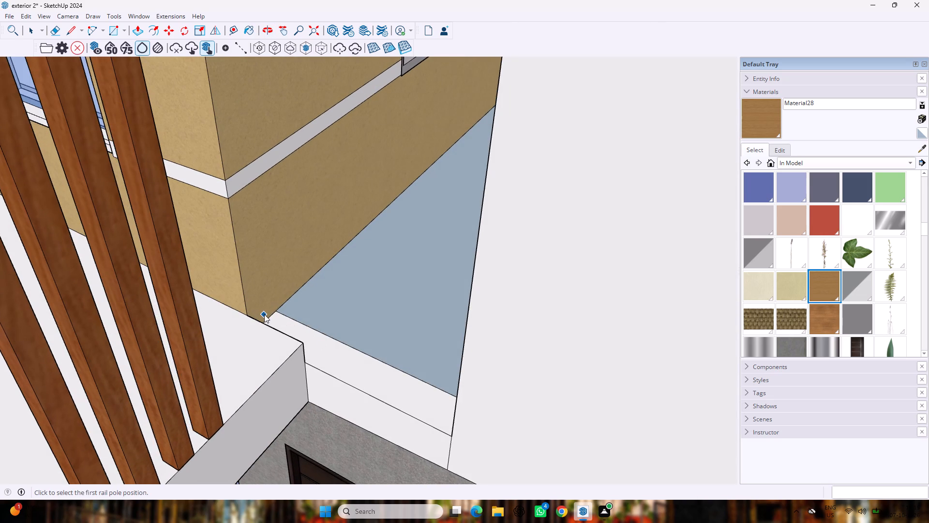
left_click(268, 316)
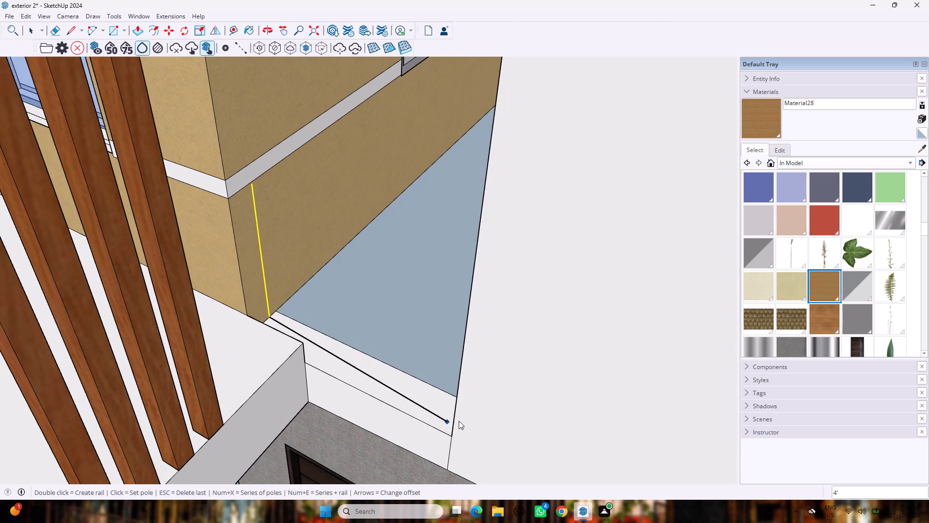
middle_click_drag(435, 403, 530, 397)
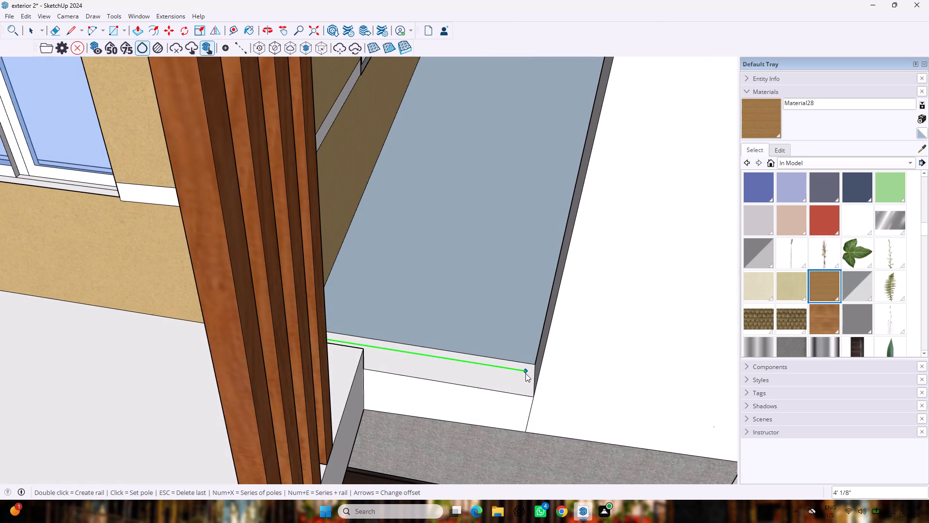
double_click(532, 373)
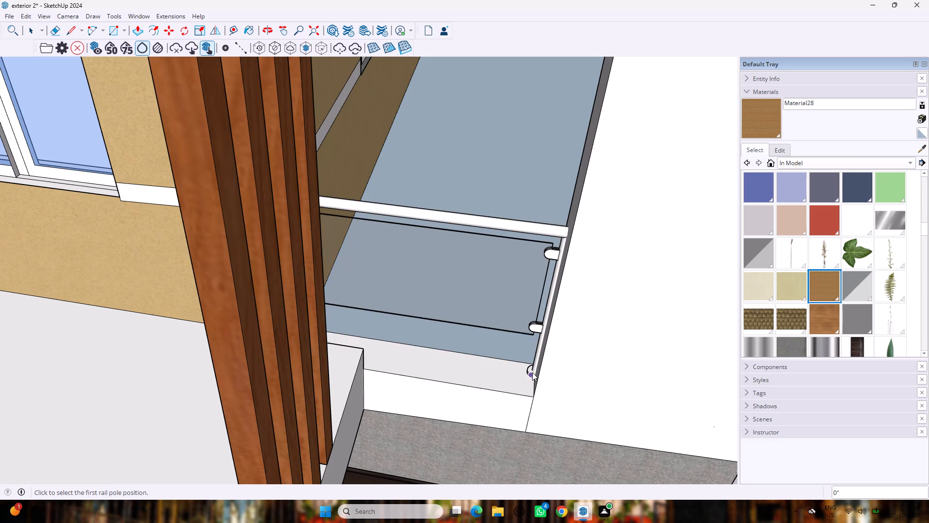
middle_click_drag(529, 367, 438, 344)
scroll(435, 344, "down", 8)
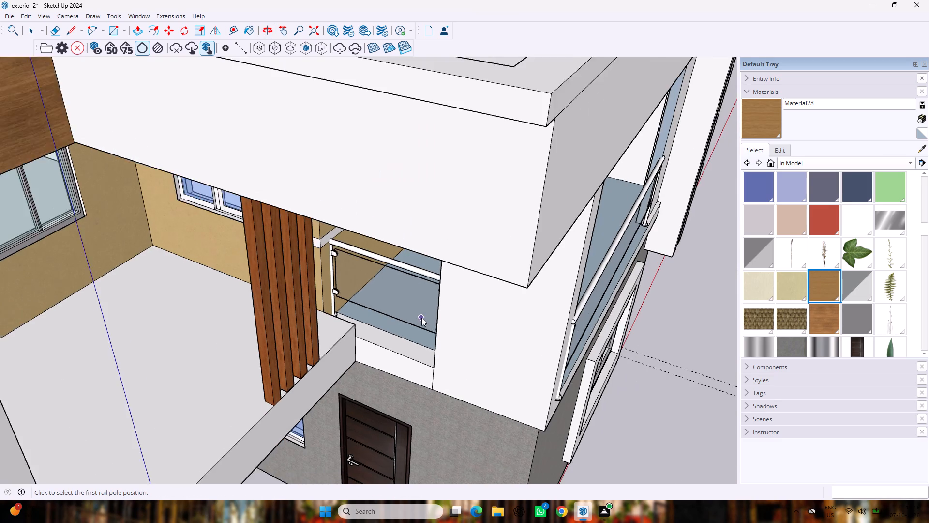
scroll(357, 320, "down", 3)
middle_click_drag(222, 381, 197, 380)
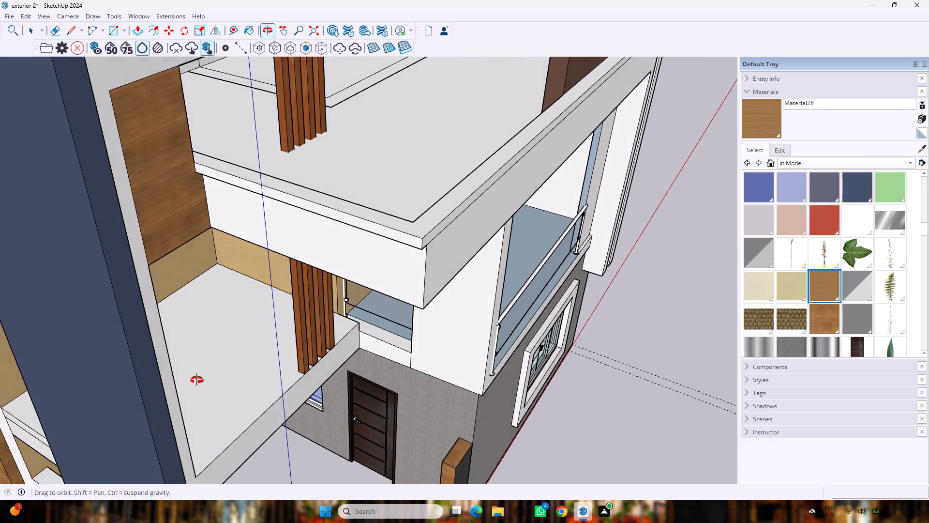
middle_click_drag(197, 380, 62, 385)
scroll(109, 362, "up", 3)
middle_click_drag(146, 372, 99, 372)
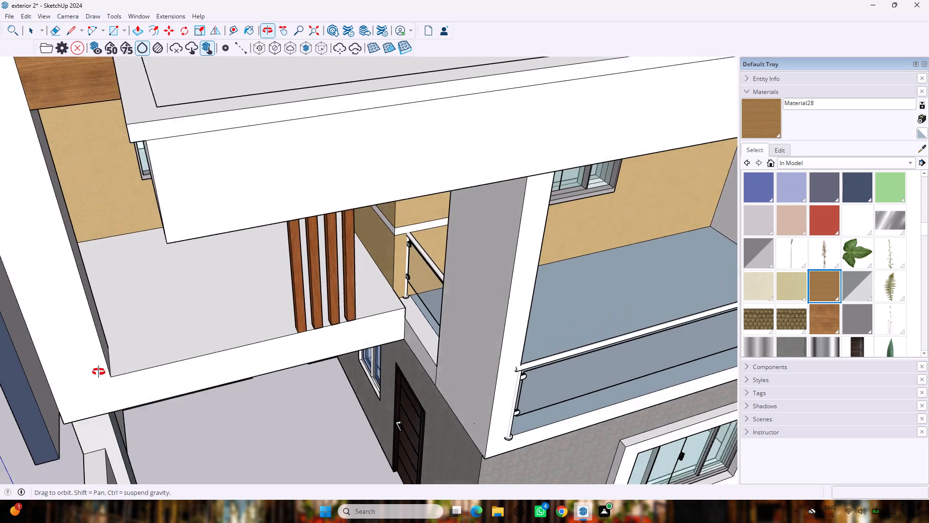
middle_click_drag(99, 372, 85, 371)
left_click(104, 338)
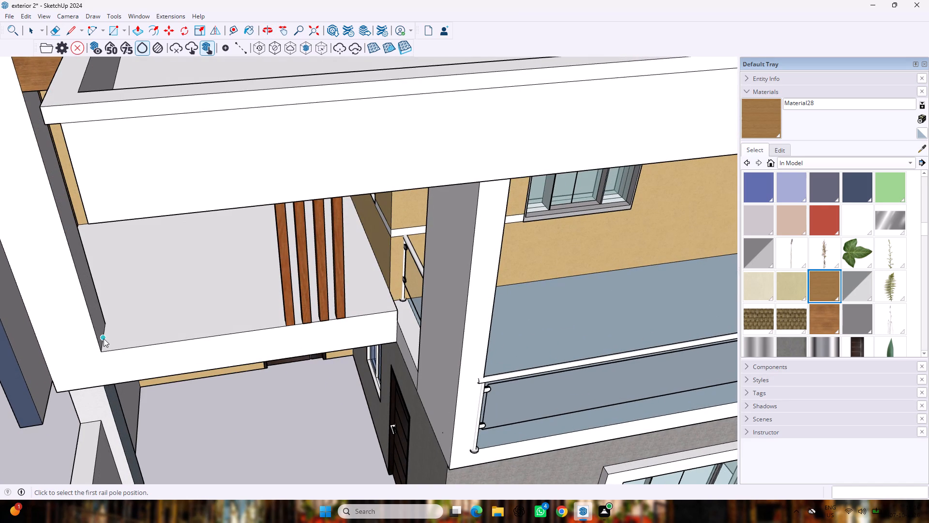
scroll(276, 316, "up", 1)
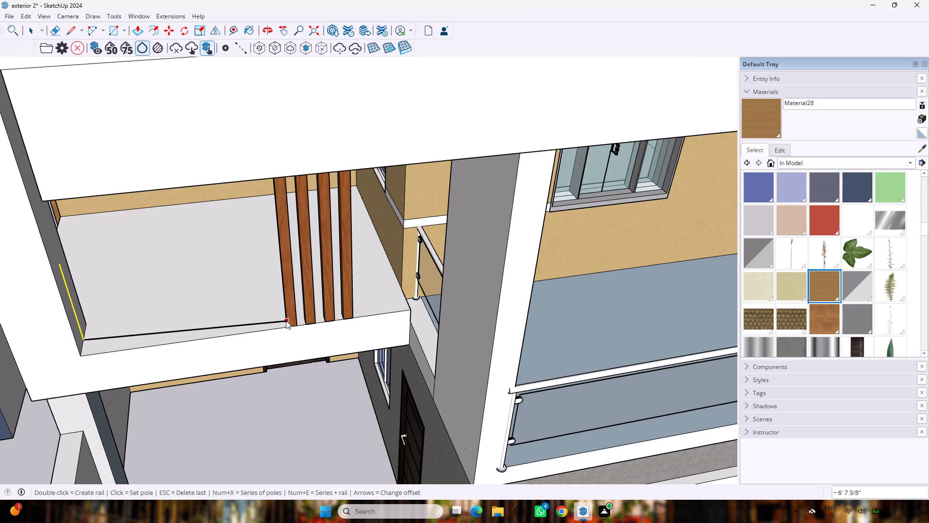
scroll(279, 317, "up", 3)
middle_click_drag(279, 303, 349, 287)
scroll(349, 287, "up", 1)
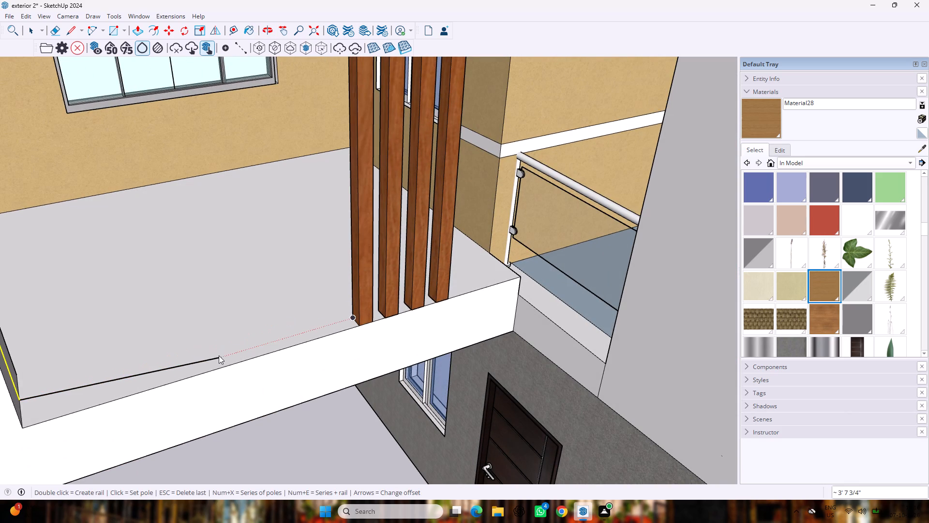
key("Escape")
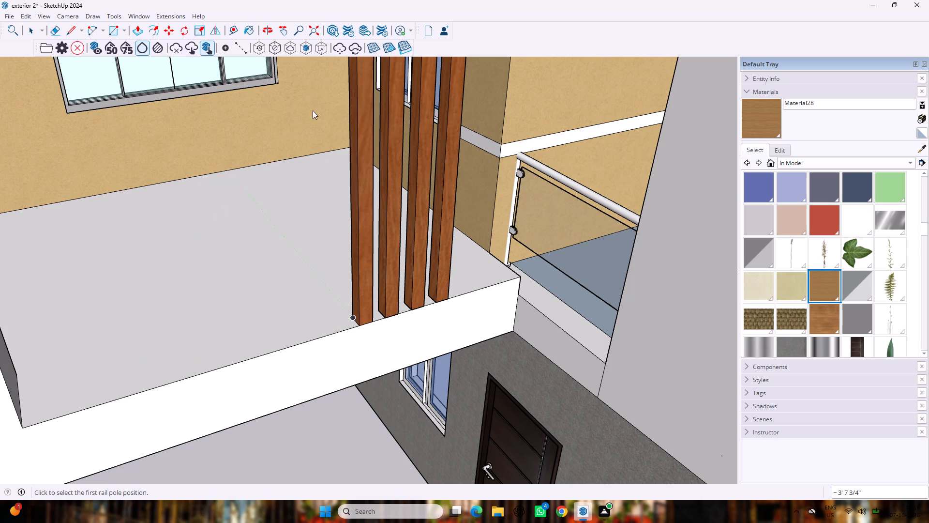
Draw a Type C rail about 6' 7" long on the adjoining balcony's front edge, from the side wall to the first wooden slat.
scroll(136, 277, "up", 1)
middle_click_drag(136, 277, 90, 304)
scroll(90, 304, "down", 6)
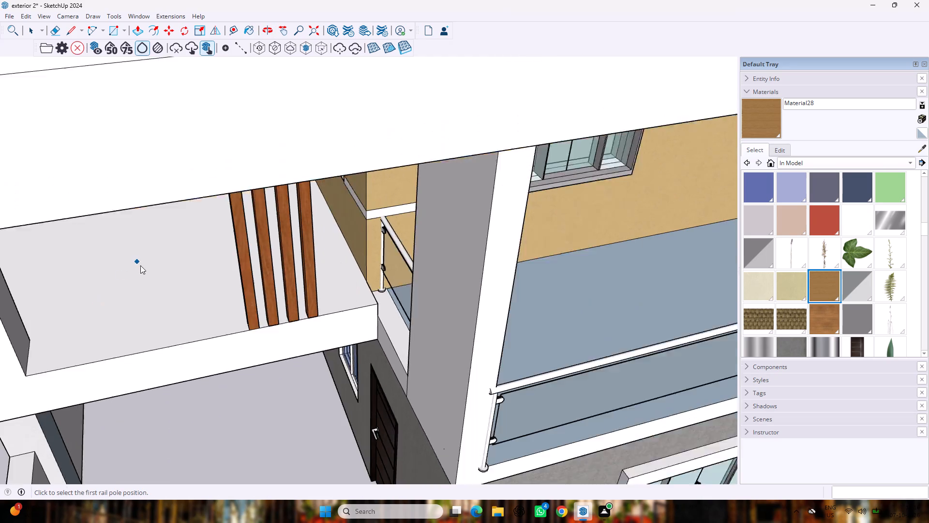
scroll(38, 354, "up", 3)
left_click(38, 360)
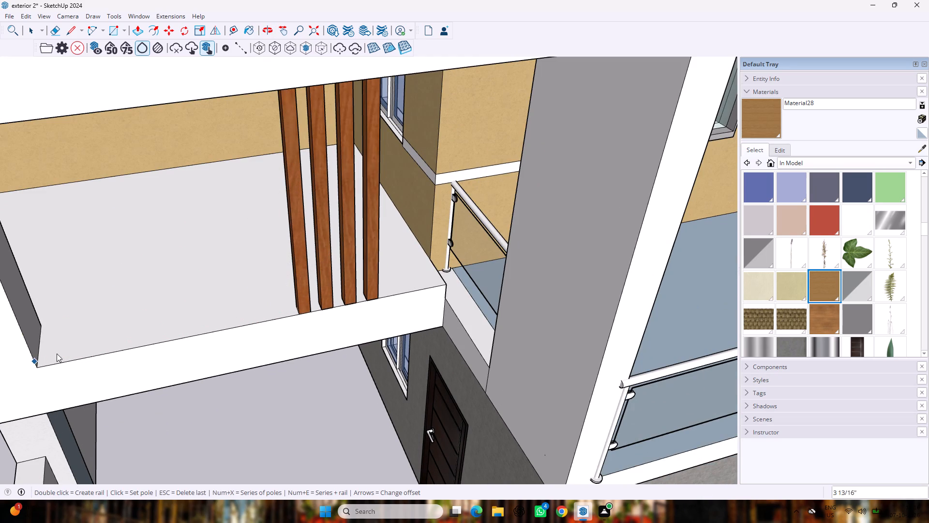
double_click(297, 305)
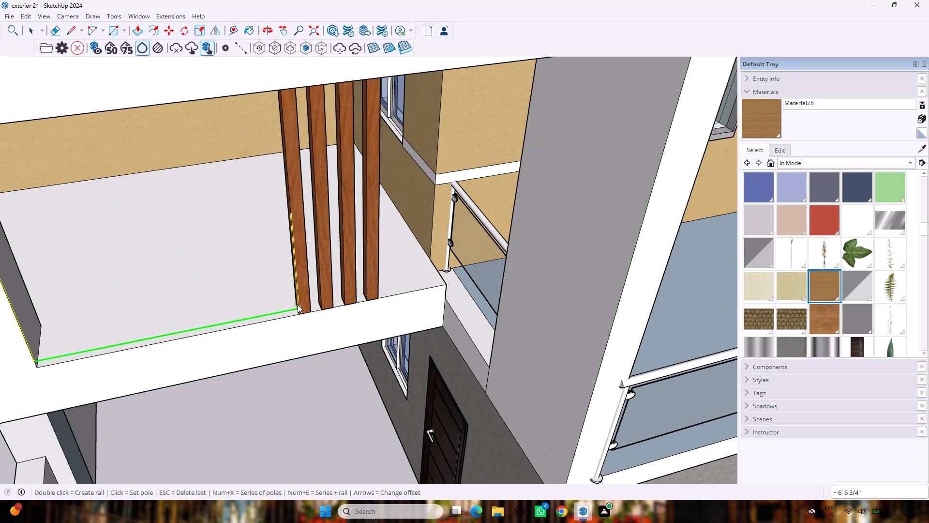
double_click(298, 304)
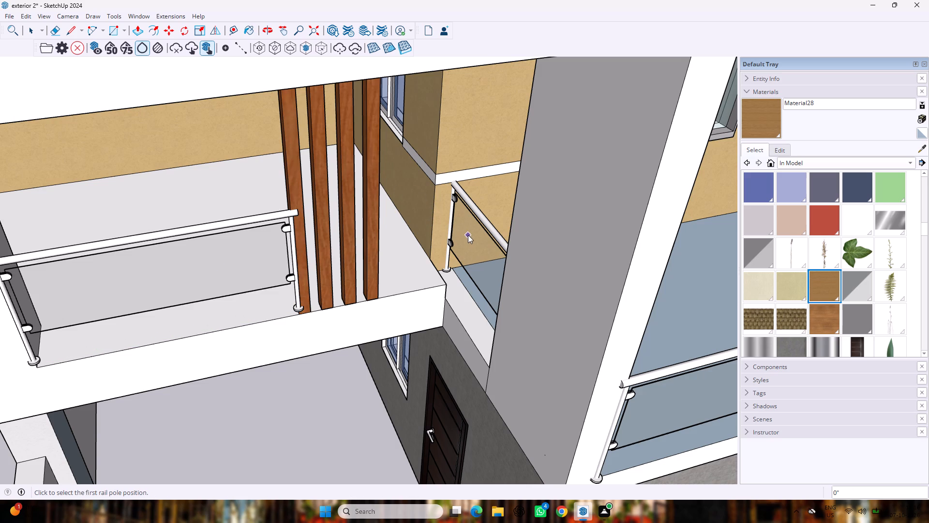
Draw a Type C rail about 2' 1" long from the last wooden slat to the adjoining balcony's front corner.
scroll(467, 233, "down", 6)
scroll(404, 244, "up", 3)
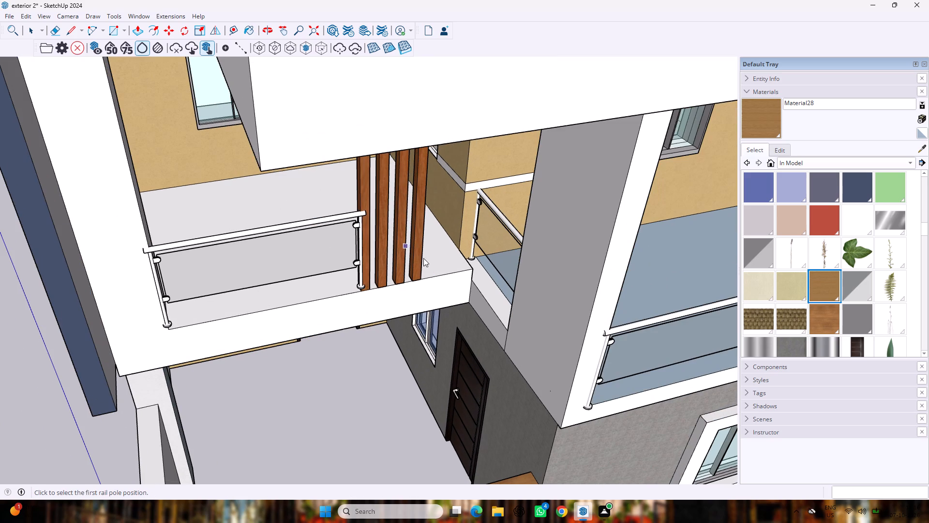
left_click(422, 275)
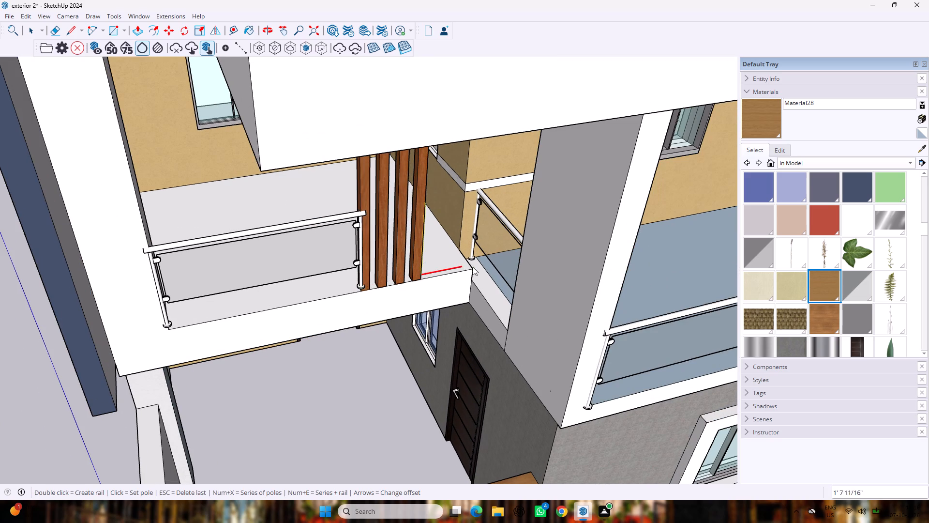
scroll(467, 260, "up", 3)
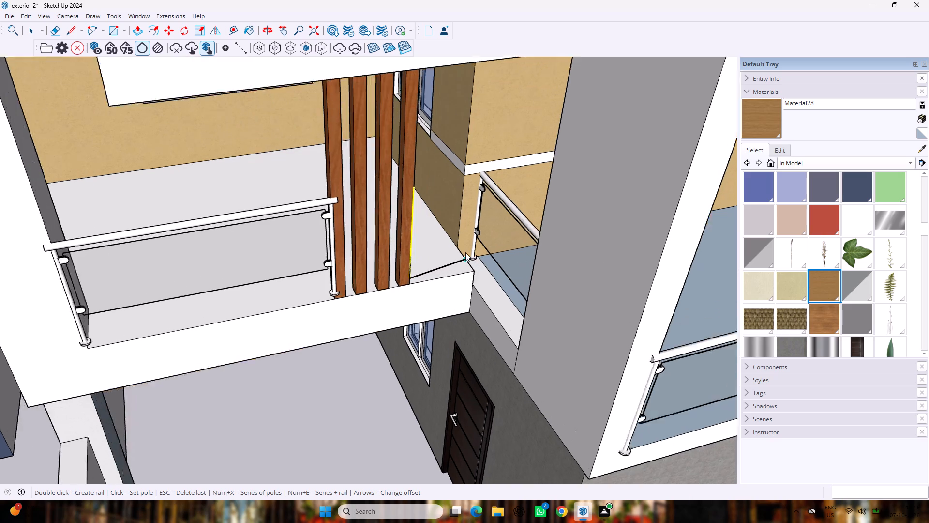
scroll(465, 251, "up", 2)
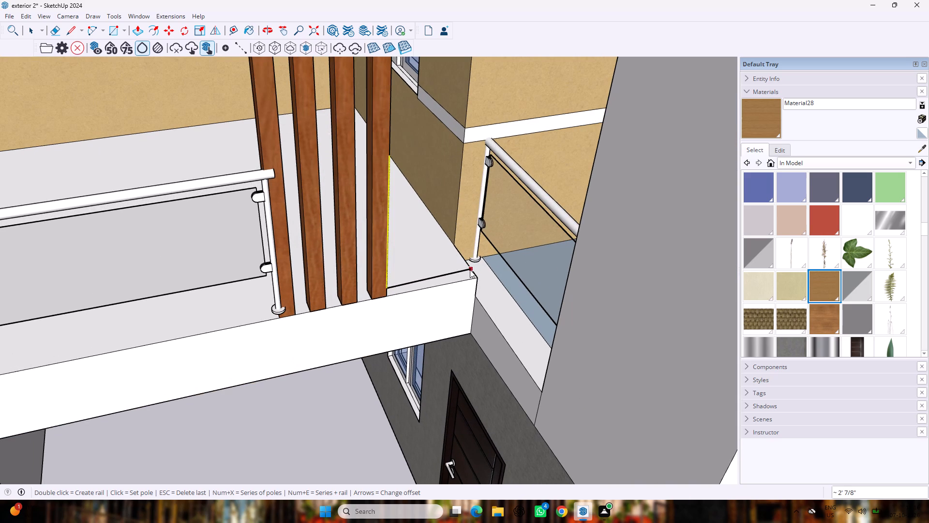
double_click(470, 270)
Draw a Type C rail about 4' 8" long across the adjoining balcony's side opening, from the dark tan wall to the blue-grey frame.
scroll(457, 258, "down", 7)
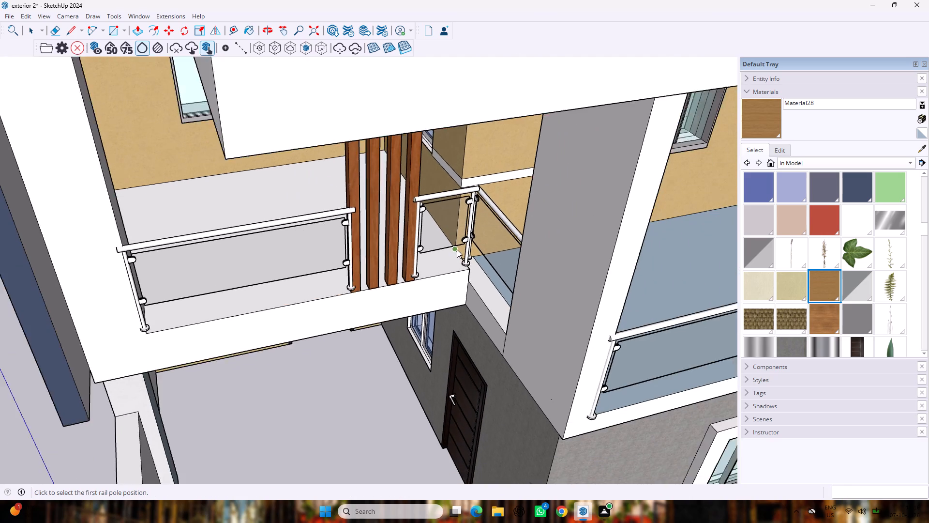
scroll(457, 249, "down", 7)
middle_click_drag(226, 258, 560, 228)
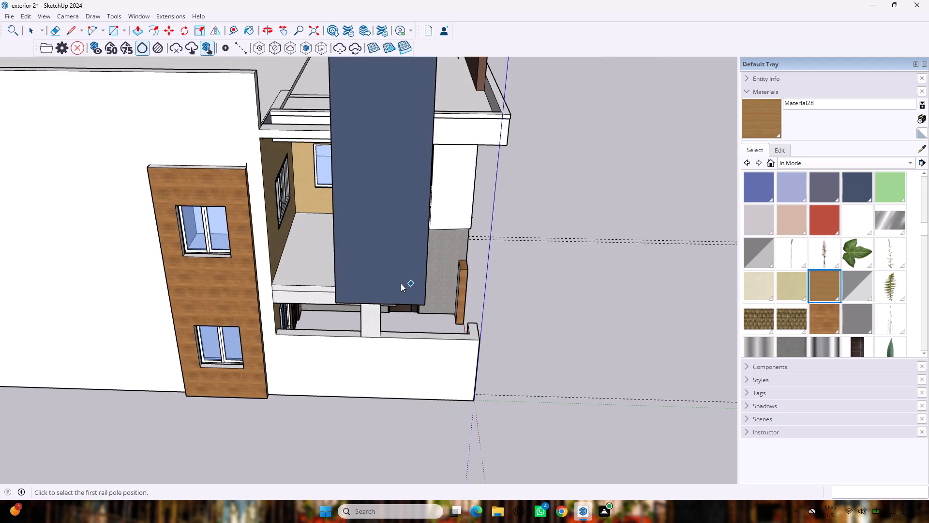
scroll(392, 280, "up", 6)
middle_click_drag(170, 288, 210, 302)
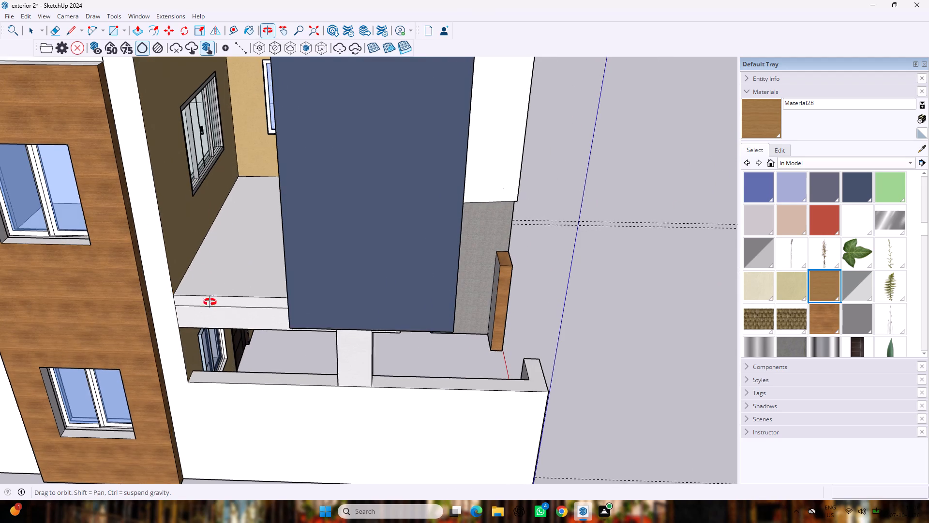
middle_click_drag(210, 302, 347, 293)
scroll(347, 292, "up", 4)
middle_click_drag(366, 292, 368, 293)
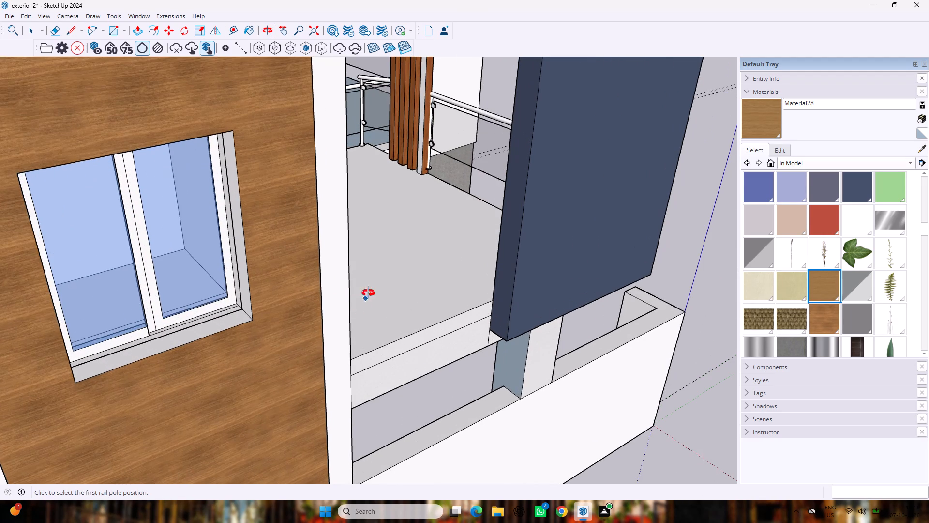
middle_click_drag(368, 293, 517, 323)
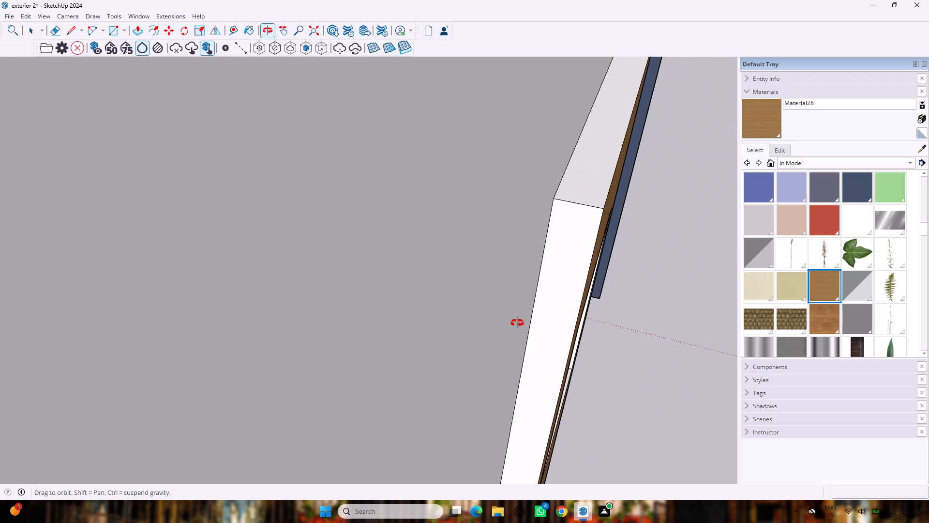
middle_click_drag(517, 323, 210, 344)
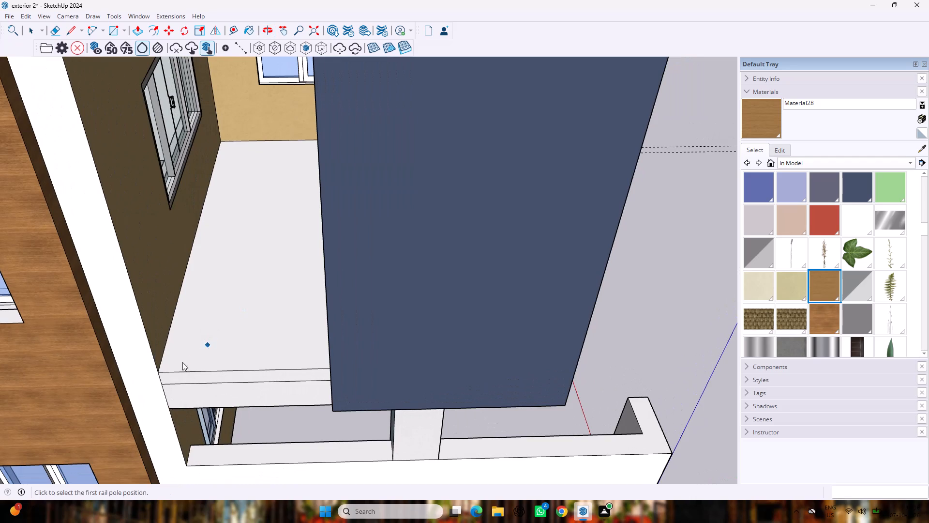
scroll(156, 376, "up", 1)
middle_click_drag(154, 370, 113, 372)
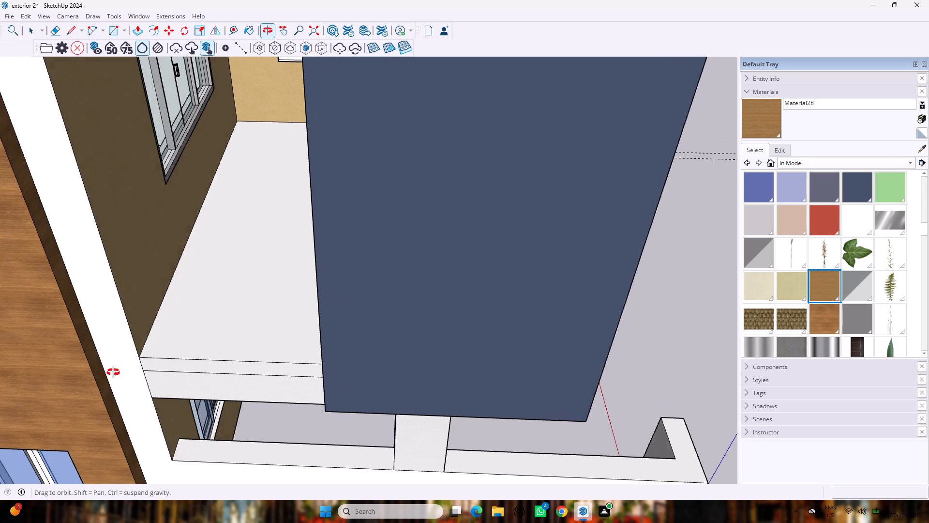
middle_click_drag(113, 372, 112, 372)
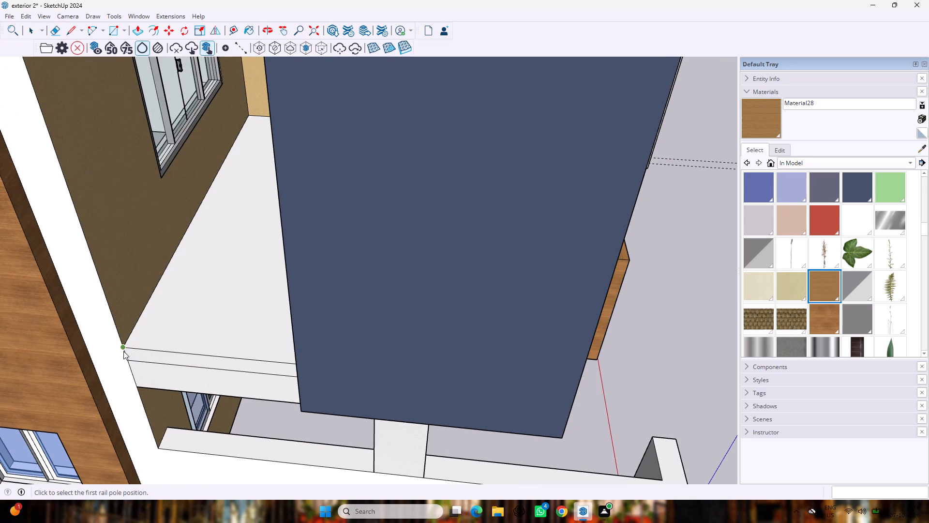
scroll(128, 353, "up", 3)
middle_click_drag(133, 339, 135, 341)
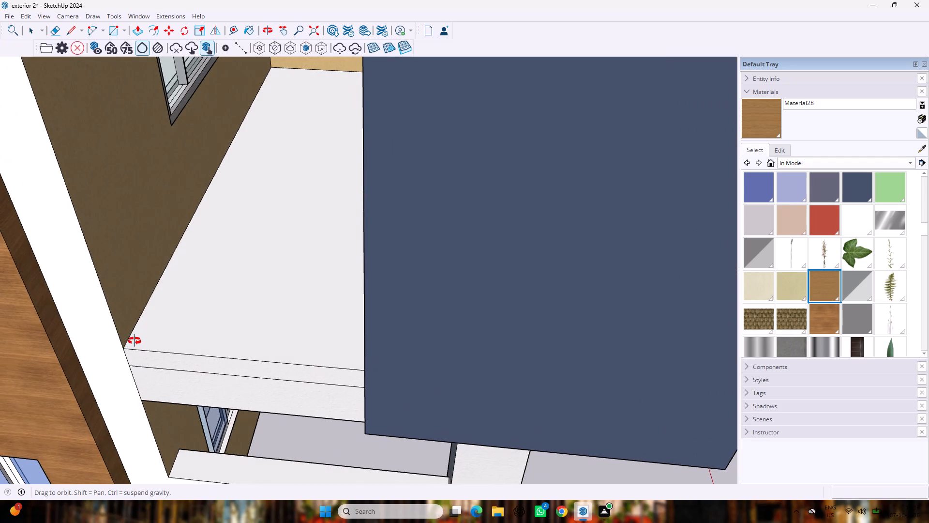
middle_click_drag(135, 341, 110, 343)
left_click(111, 347)
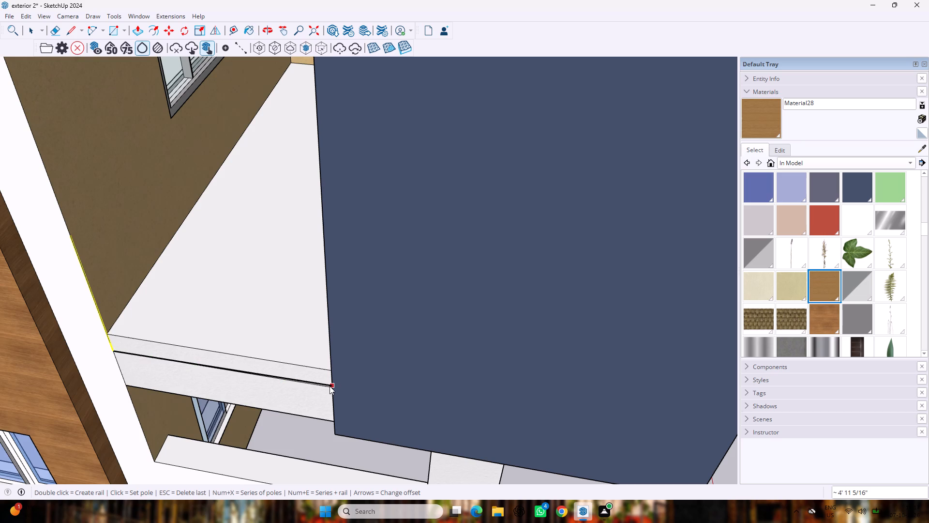
middle_click_drag(315, 379, 407, 373)
scroll(407, 372, "up", 1)
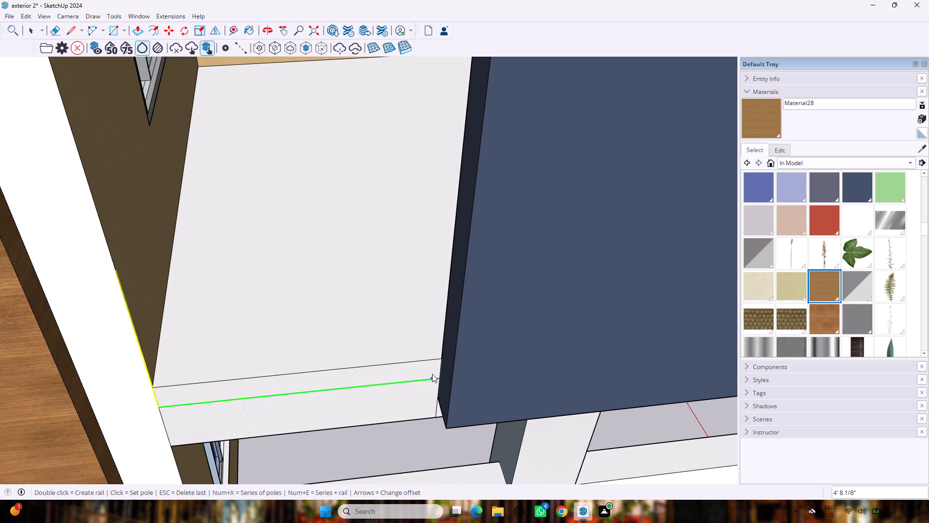
double_click(439, 374)
Draw a Type C rail across the roof terrace, from the brown wall slab's front corner towards the floor outline's inner corner behind the slats.
middle_click_drag(434, 367, 340, 257)
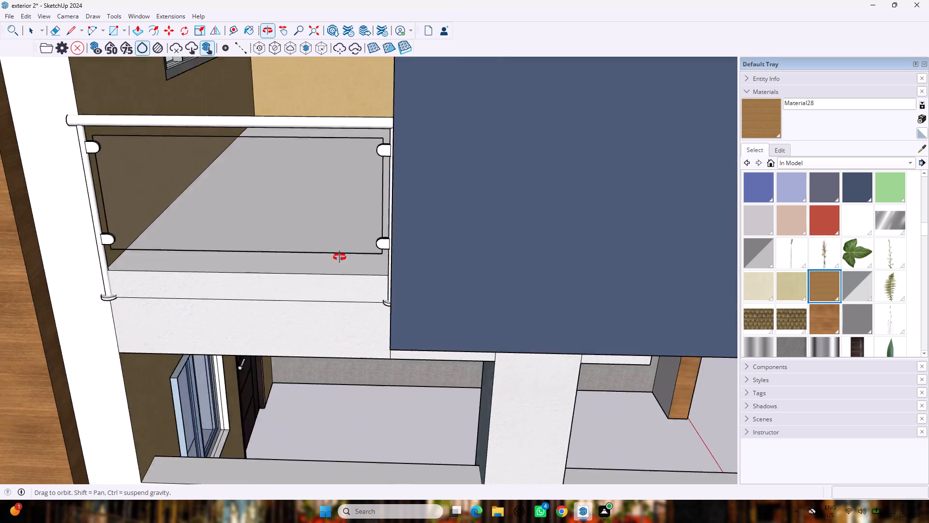
middle_click_drag(340, 257, 336, 259)
scroll(338, 258, "down", 16)
middle_click_drag(356, 241, 248, 264)
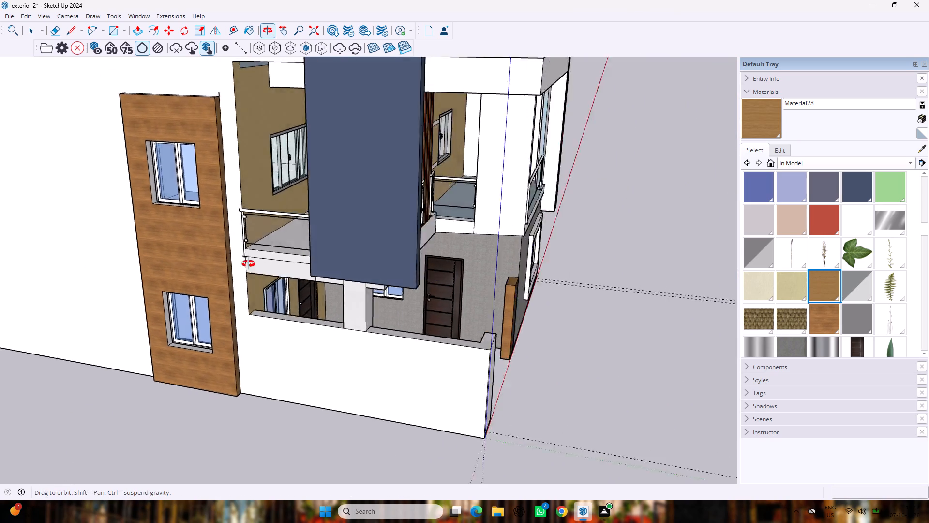
middle_click_drag(248, 264, 161, 288)
scroll(163, 288, "down", 1)
scroll(360, 244, "down", 5)
scroll(401, 140, "up", 7)
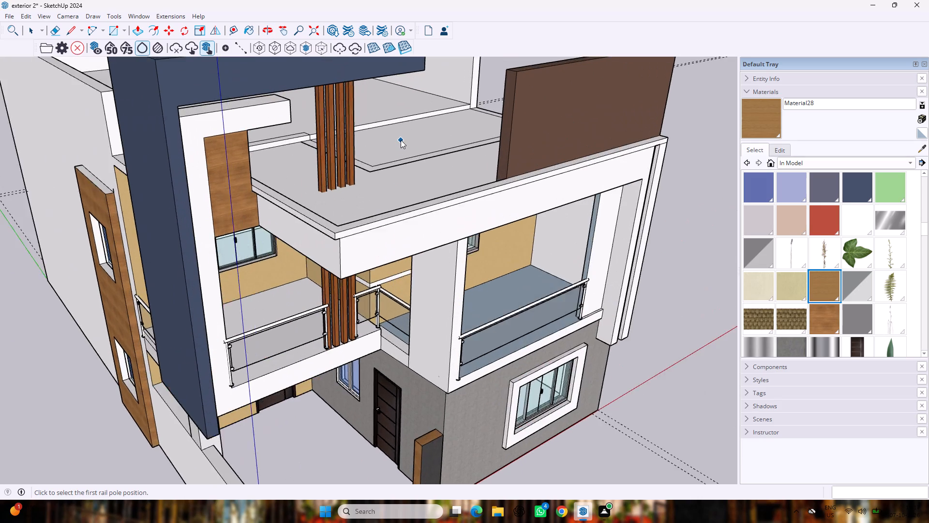
scroll(401, 140, "up", 2)
middle_click_drag(401, 140, 511, 209)
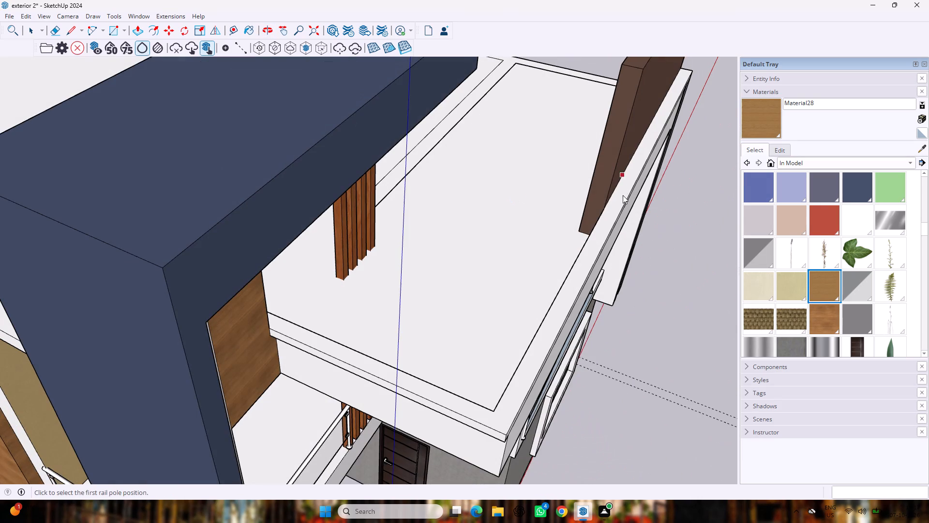
left_click(578, 227)
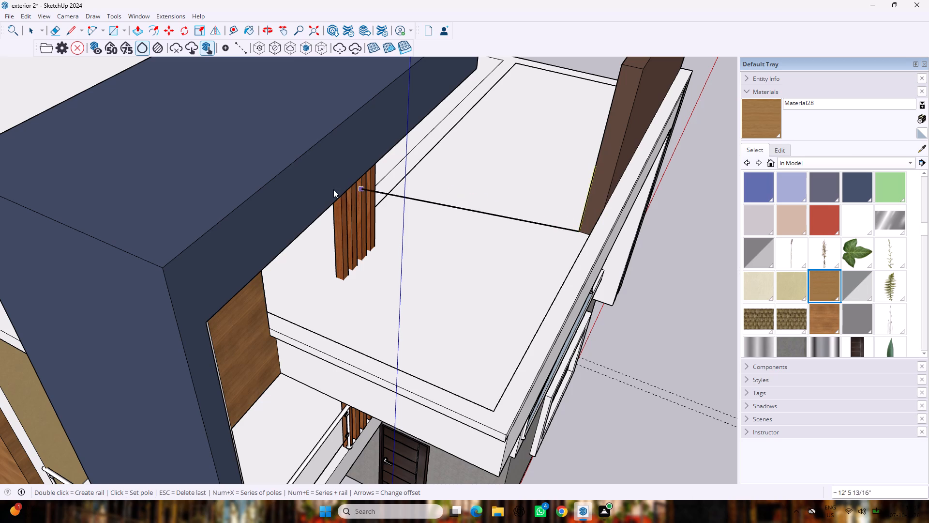
triple_click(399, 180)
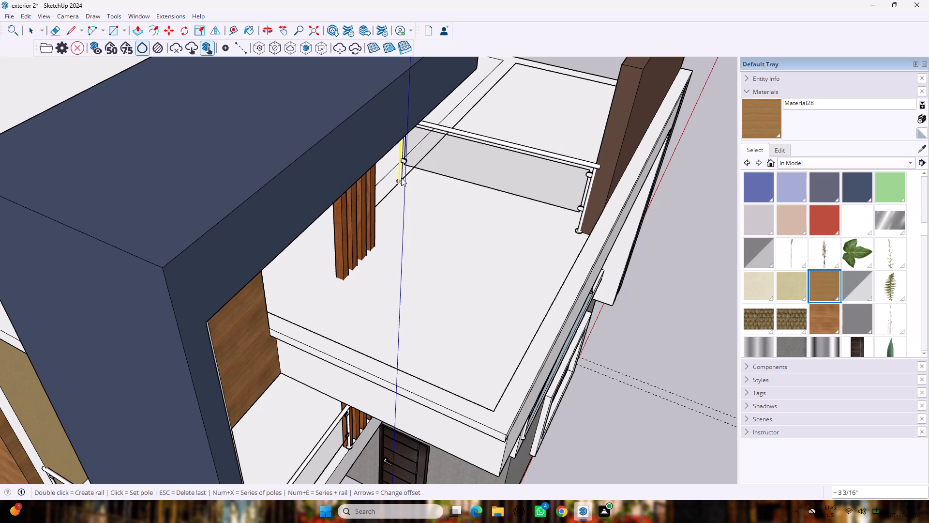
scroll(246, 189, "down", 7)
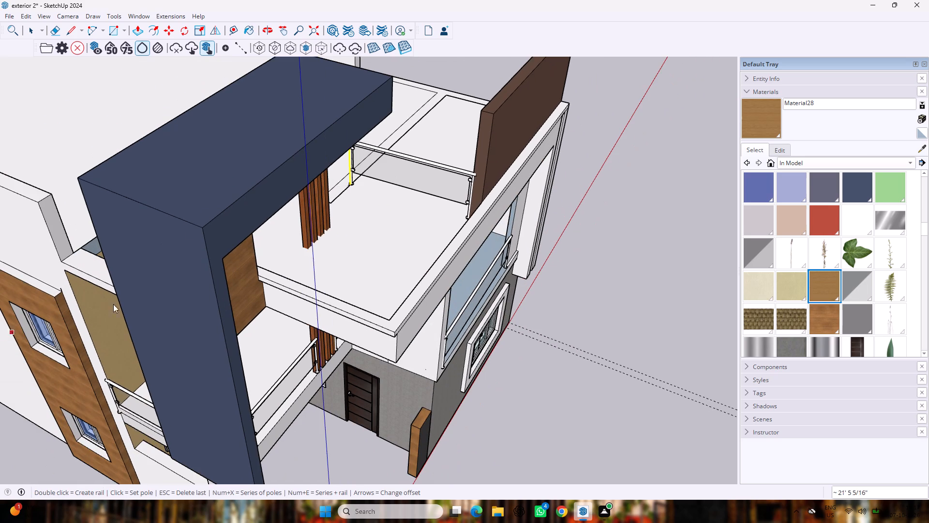
key("Escape")
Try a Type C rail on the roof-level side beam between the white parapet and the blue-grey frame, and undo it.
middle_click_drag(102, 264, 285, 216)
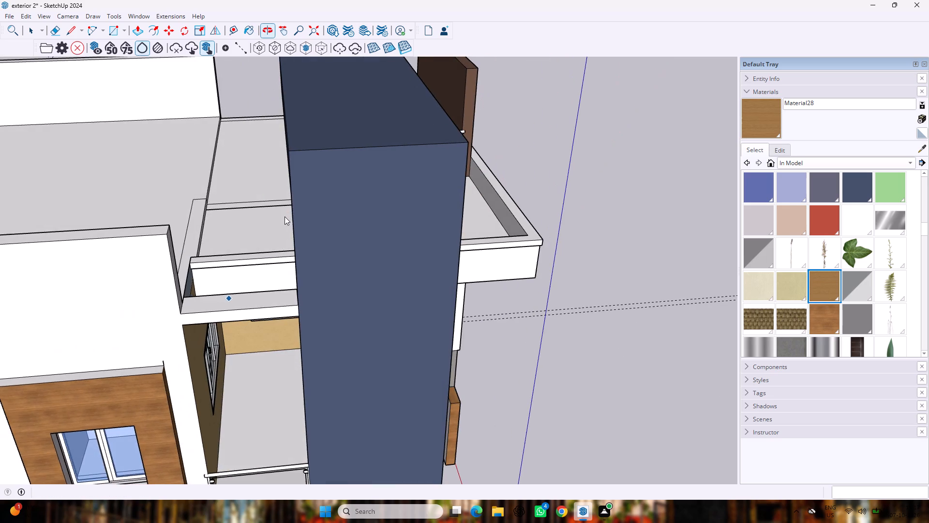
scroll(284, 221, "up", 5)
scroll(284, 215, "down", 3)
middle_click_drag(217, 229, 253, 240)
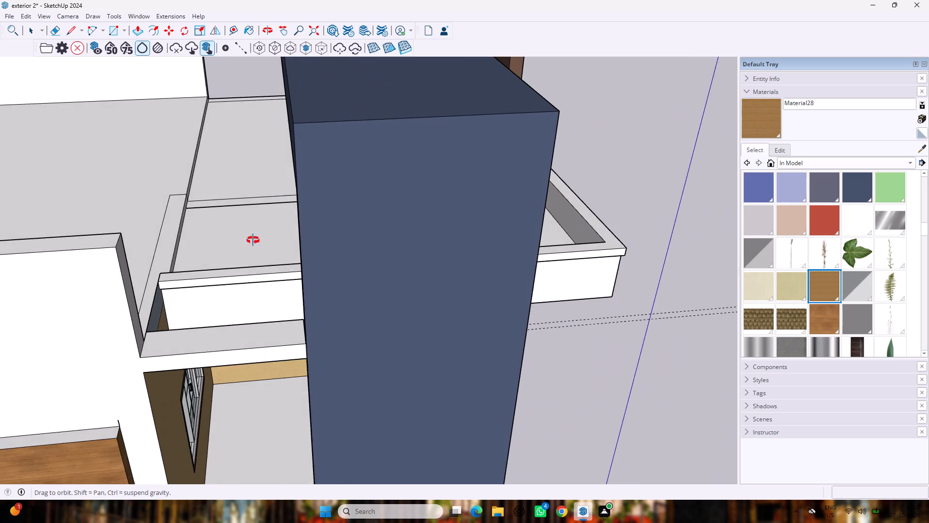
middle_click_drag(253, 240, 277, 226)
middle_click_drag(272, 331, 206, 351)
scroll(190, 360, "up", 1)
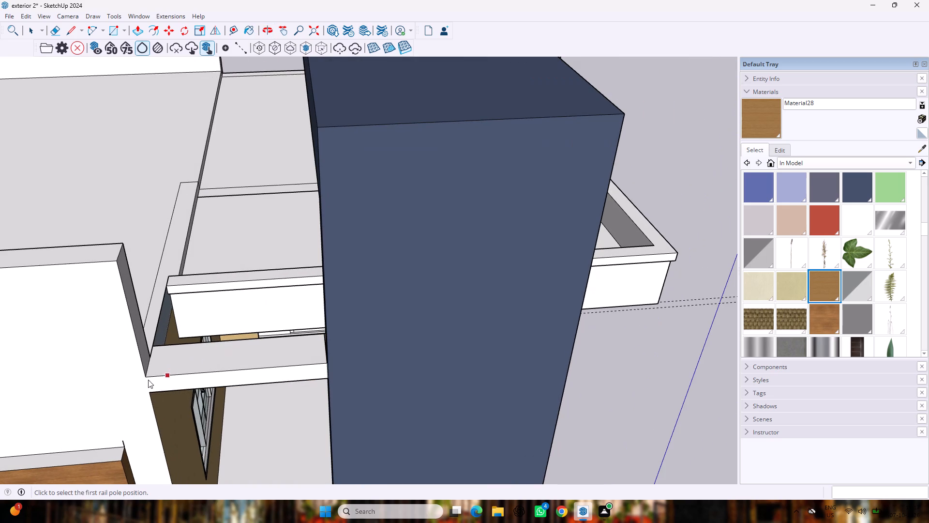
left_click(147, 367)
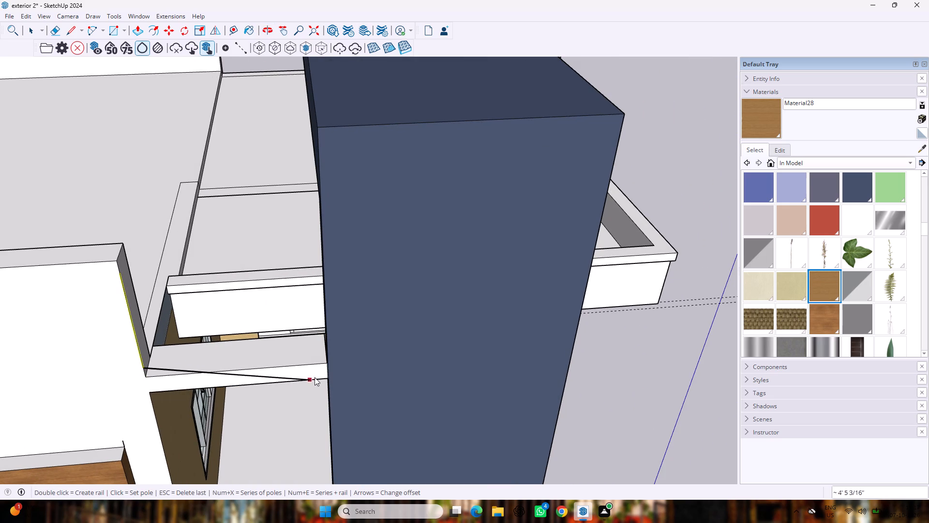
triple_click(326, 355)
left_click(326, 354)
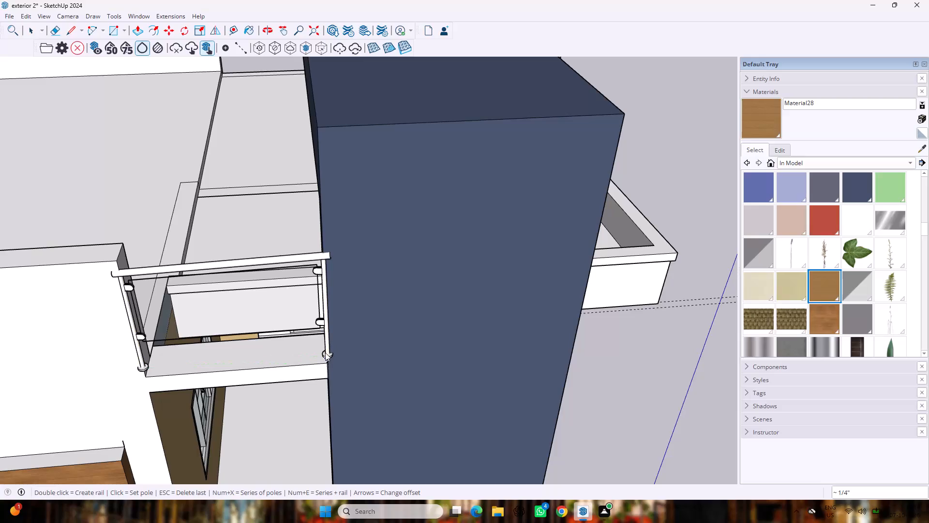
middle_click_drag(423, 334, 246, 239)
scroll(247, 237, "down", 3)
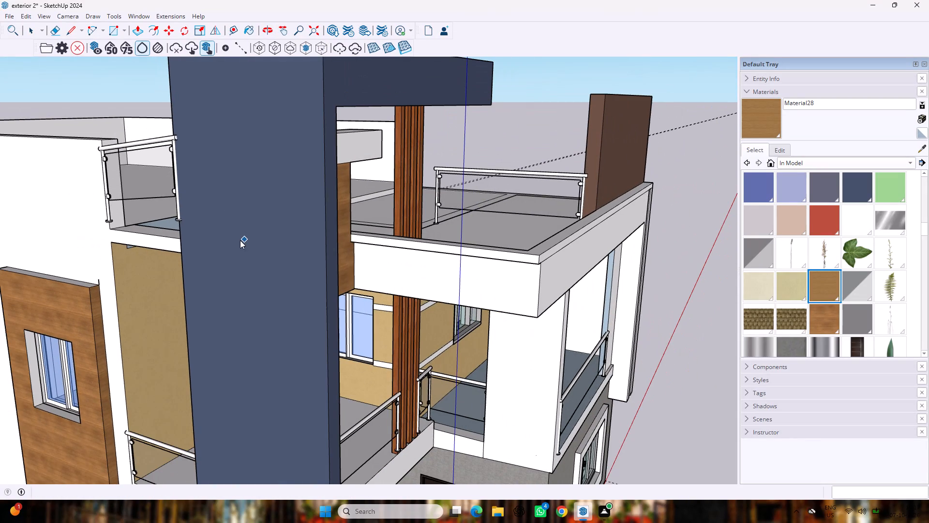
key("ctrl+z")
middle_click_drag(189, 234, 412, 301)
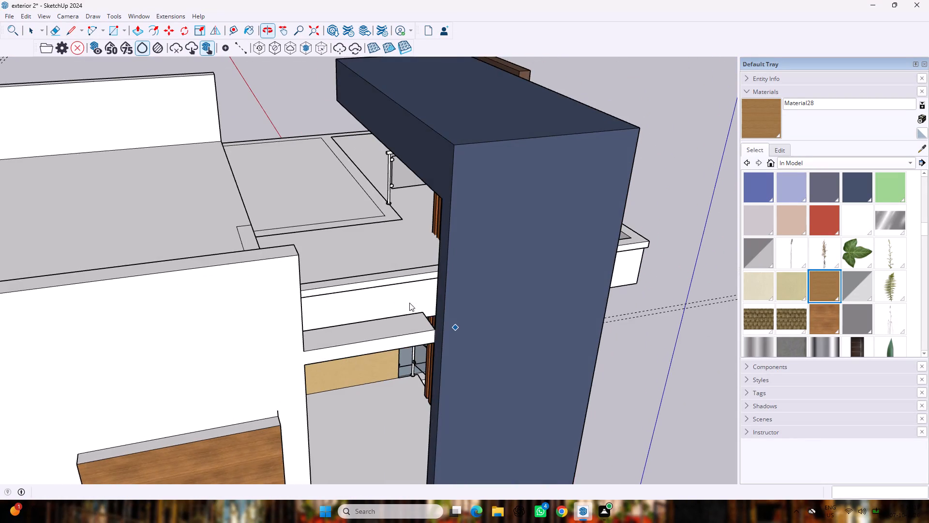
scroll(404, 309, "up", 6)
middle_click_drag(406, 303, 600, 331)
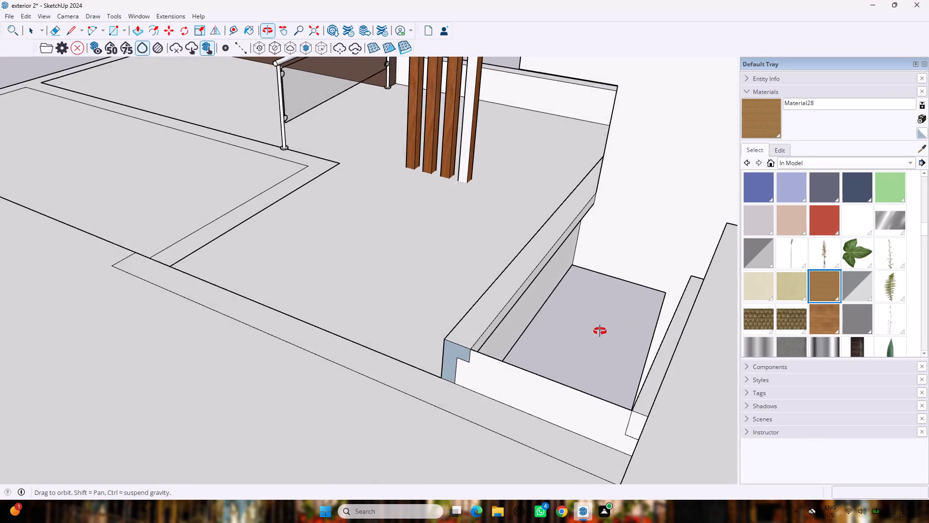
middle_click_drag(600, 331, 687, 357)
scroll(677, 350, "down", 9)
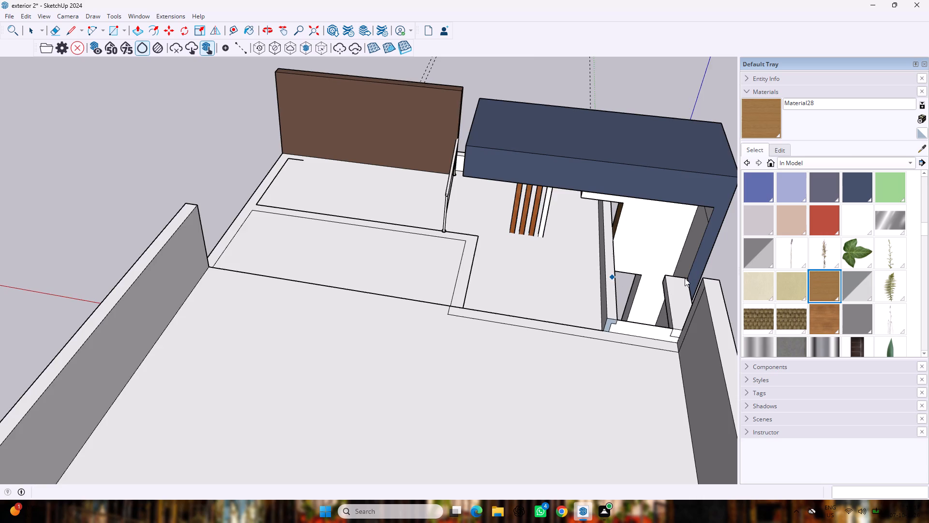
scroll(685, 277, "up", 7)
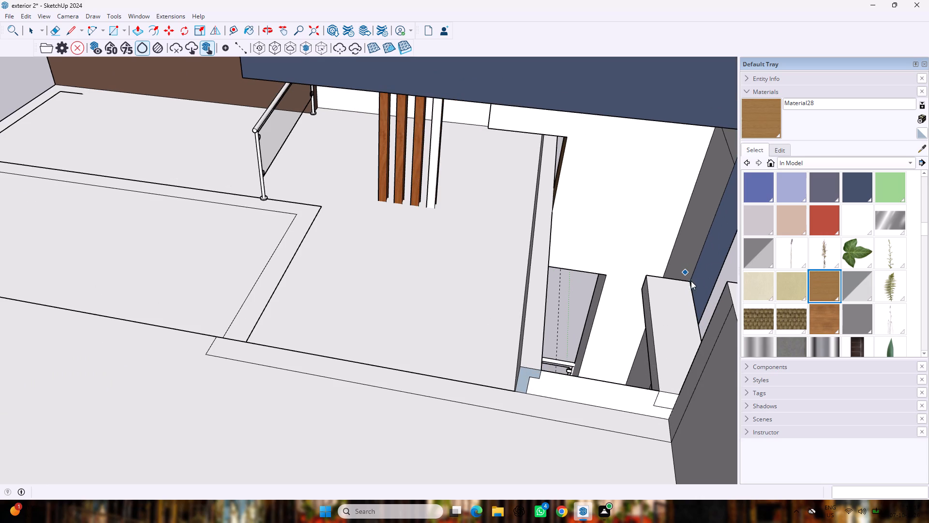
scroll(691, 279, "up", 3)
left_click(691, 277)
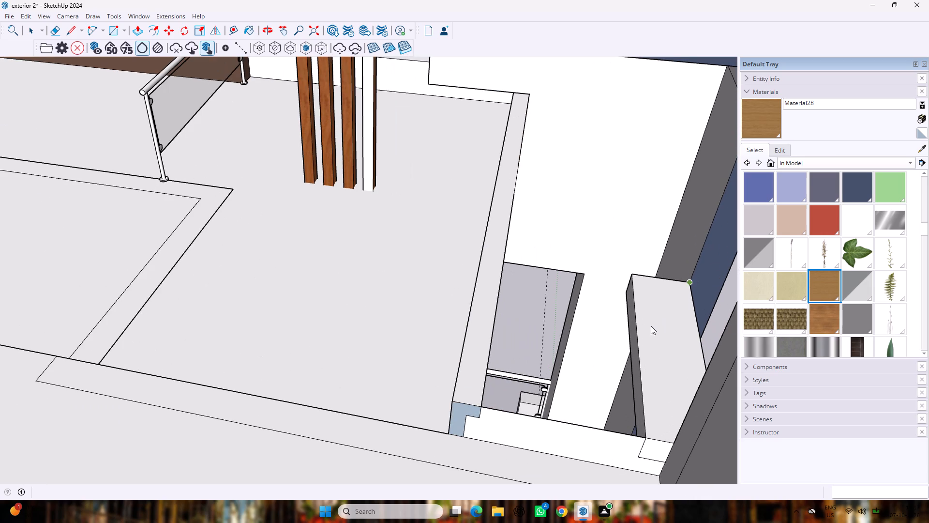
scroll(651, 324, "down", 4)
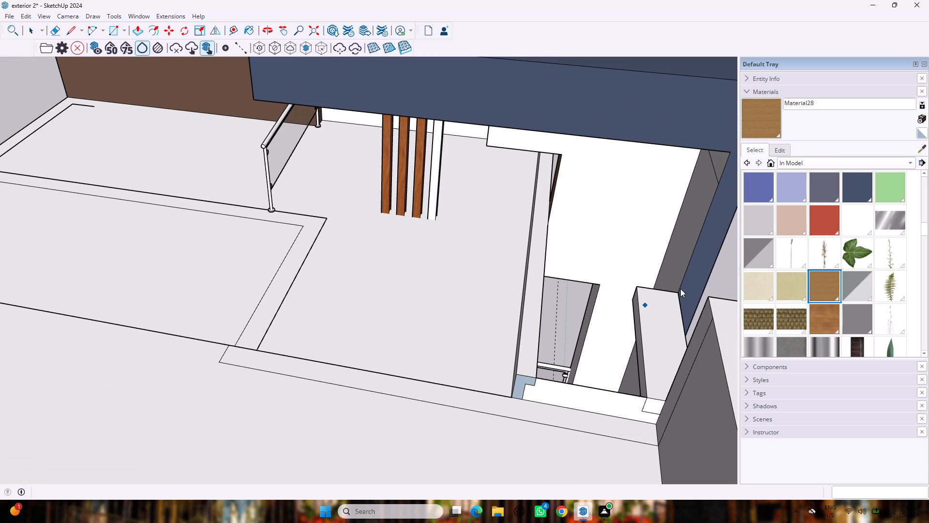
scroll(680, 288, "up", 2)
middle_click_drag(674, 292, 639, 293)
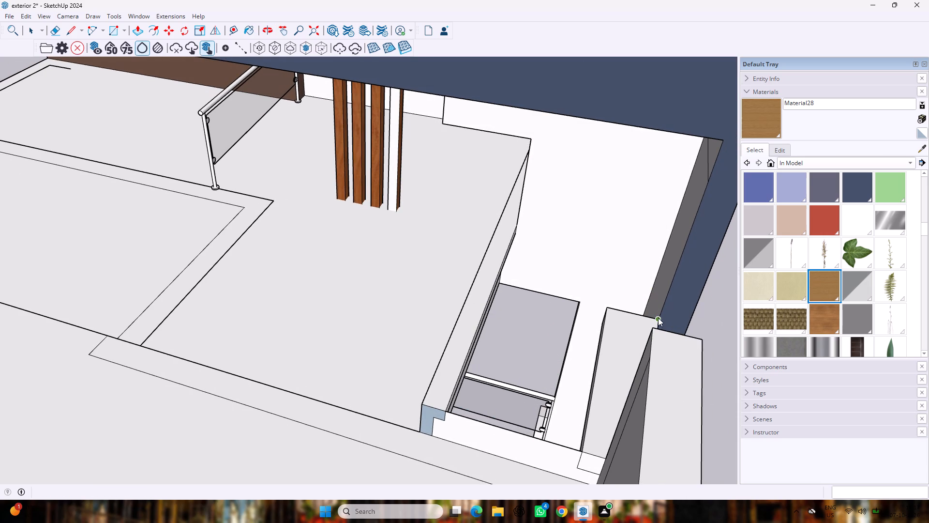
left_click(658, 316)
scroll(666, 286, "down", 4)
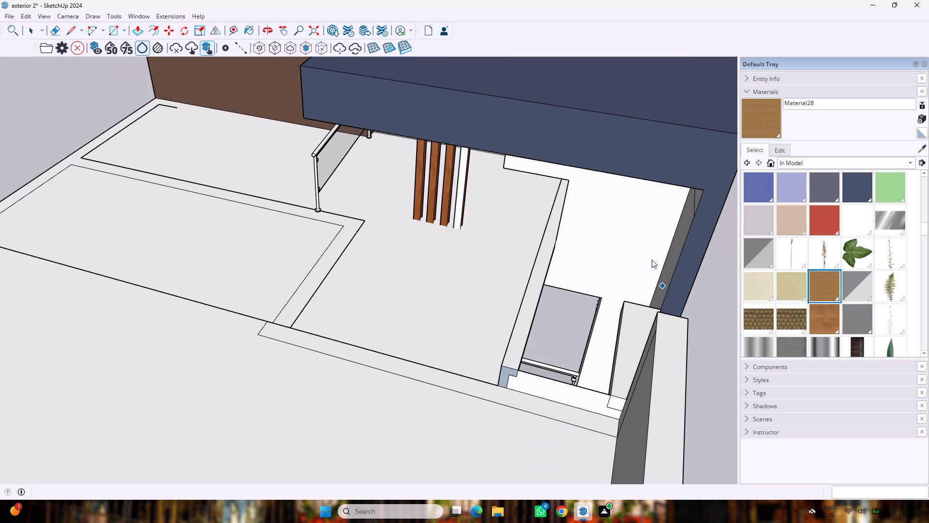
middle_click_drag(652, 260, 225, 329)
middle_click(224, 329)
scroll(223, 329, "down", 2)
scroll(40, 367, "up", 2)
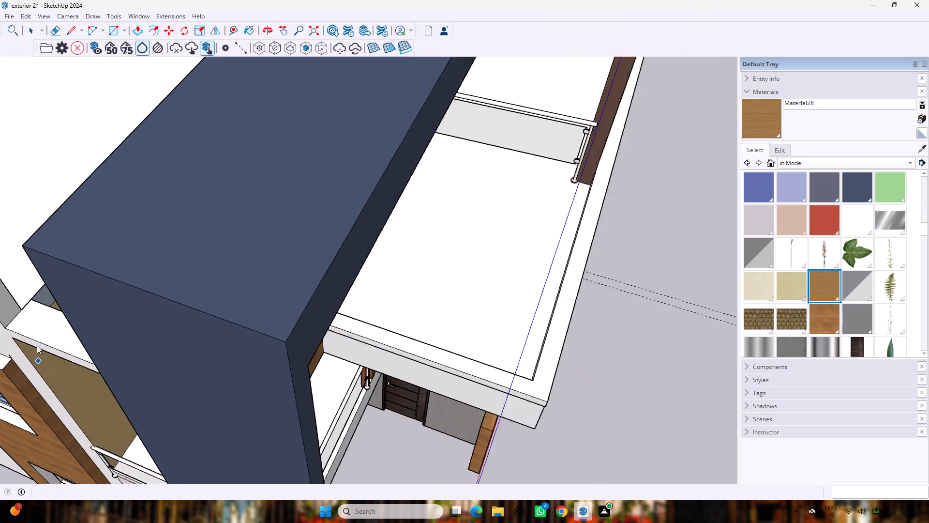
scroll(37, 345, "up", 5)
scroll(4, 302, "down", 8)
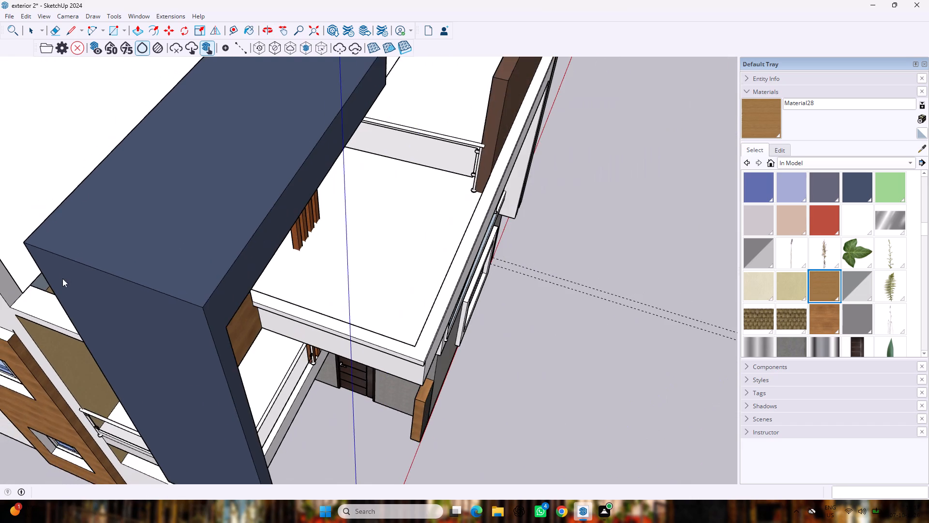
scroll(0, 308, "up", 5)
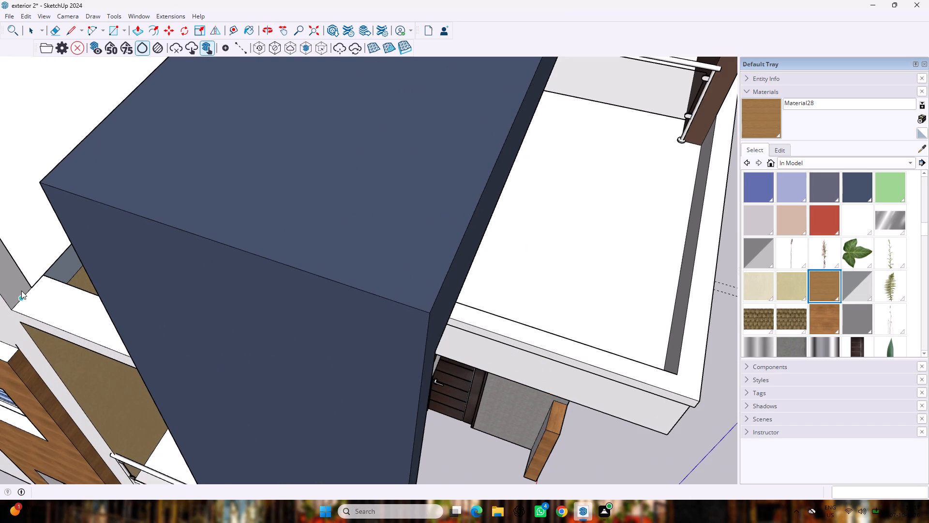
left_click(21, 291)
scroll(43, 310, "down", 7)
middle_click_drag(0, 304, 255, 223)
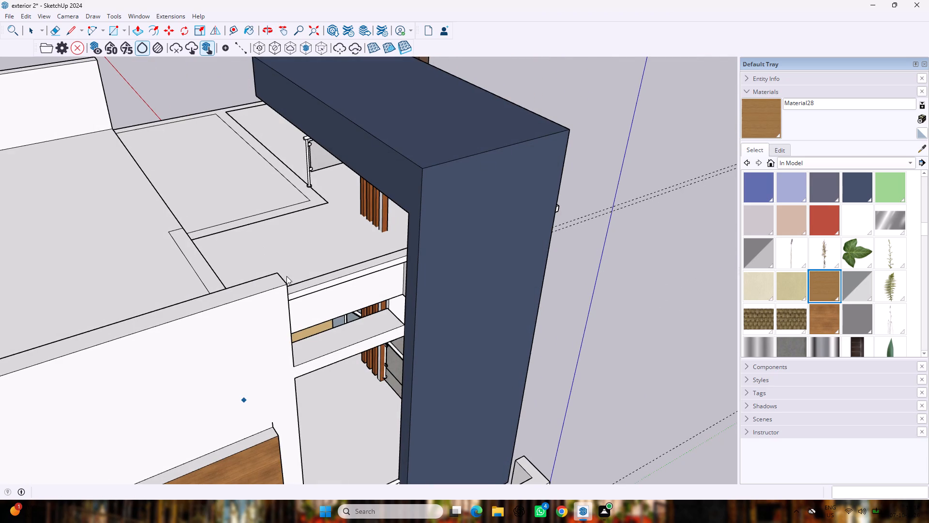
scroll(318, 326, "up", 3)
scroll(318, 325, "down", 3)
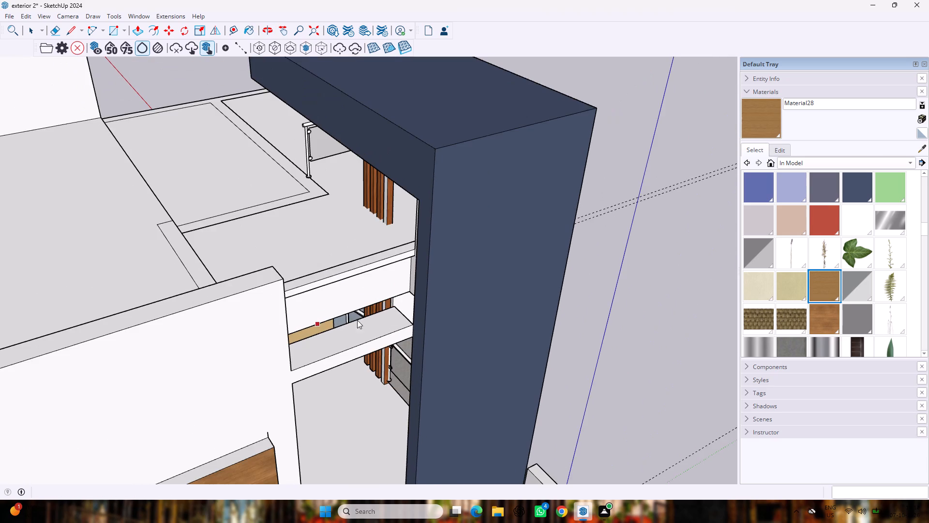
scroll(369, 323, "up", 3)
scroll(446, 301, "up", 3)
Draw a Type C rail about 4' 10" long on the roof-level side beam, from the blue-grey frame to the white parapet, using MajRail.
middle_click_drag(389, 300, 633, 317)
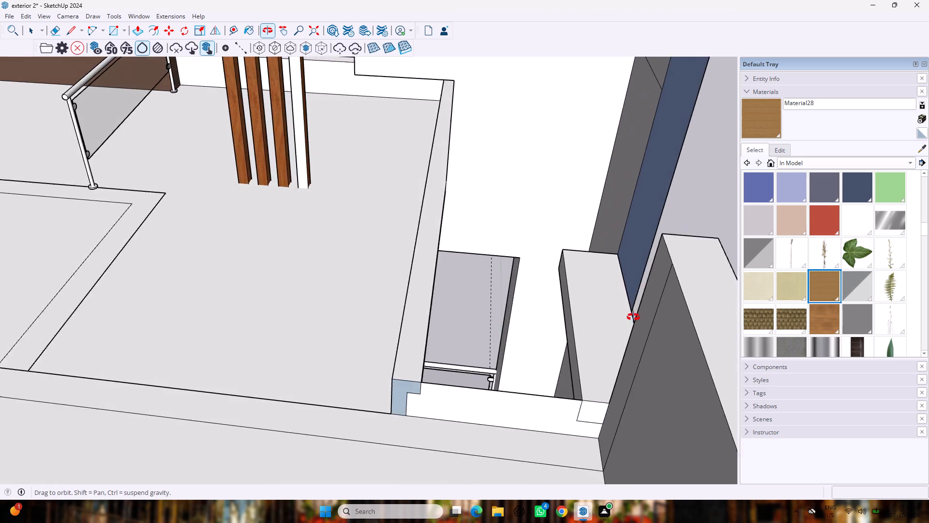
middle_click_drag(633, 317, 647, 319)
scroll(642, 294, "up", 1)
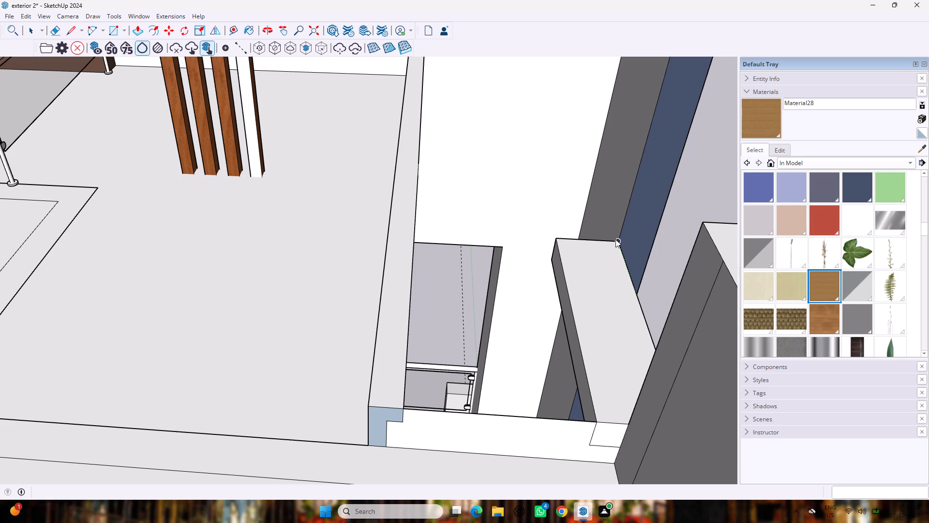
left_click(599, 242)
left_click(165, 16)
left_click(184, 63)
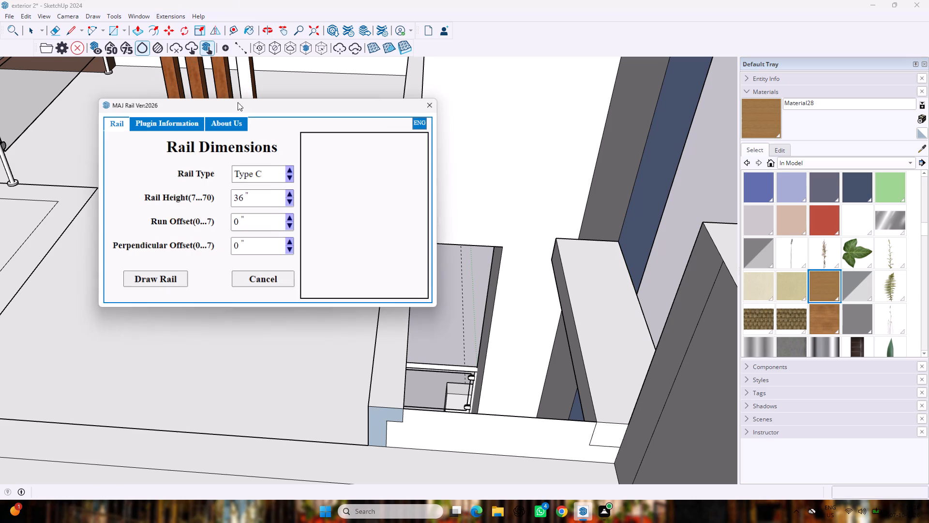
left_click(166, 280)
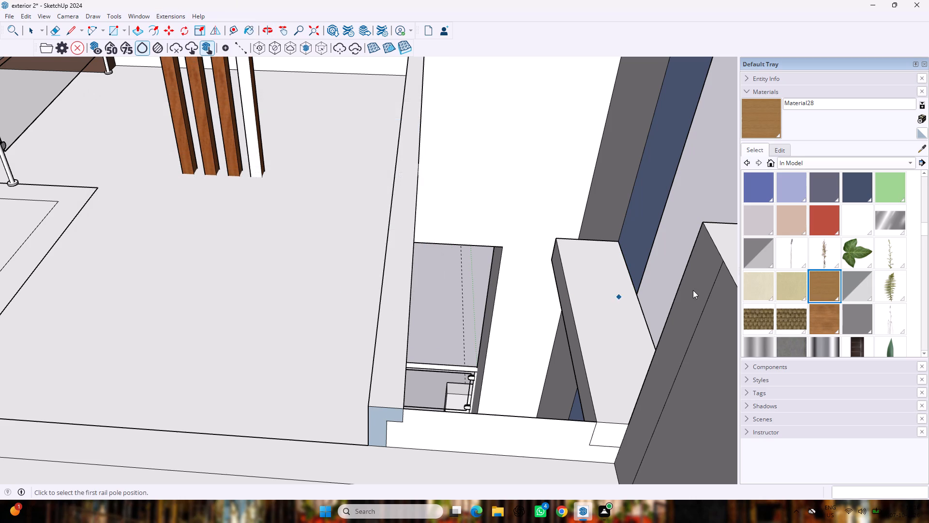
left_click_drag(619, 242, 619, 266)
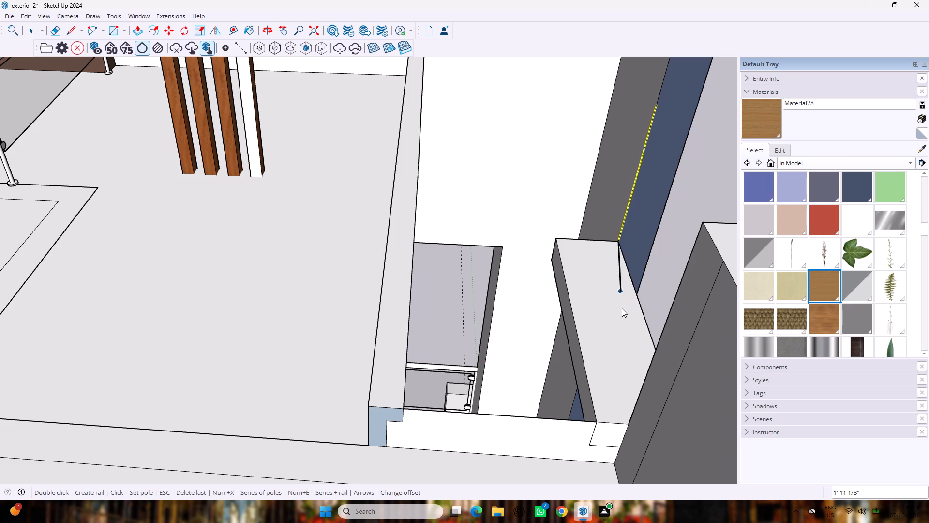
middle_click_drag(650, 339, 290, 322)
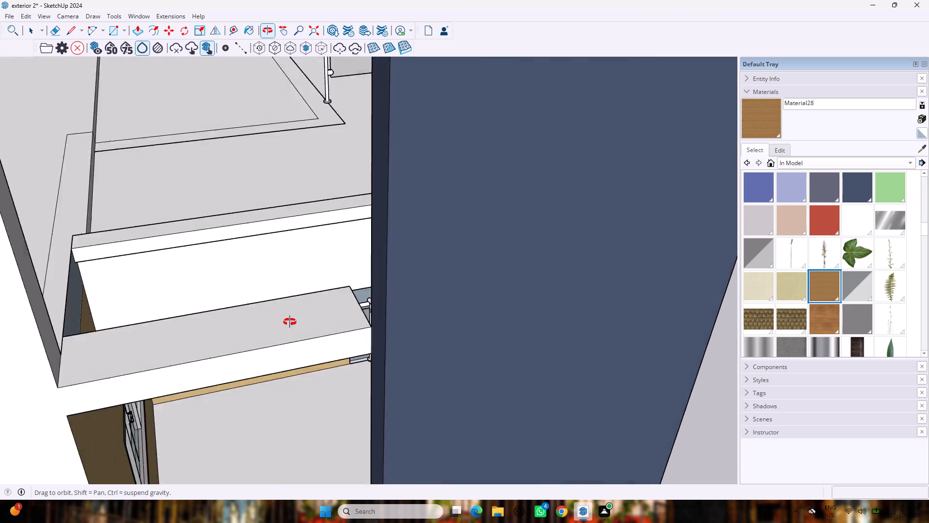
middle_click_drag(290, 322, 278, 321)
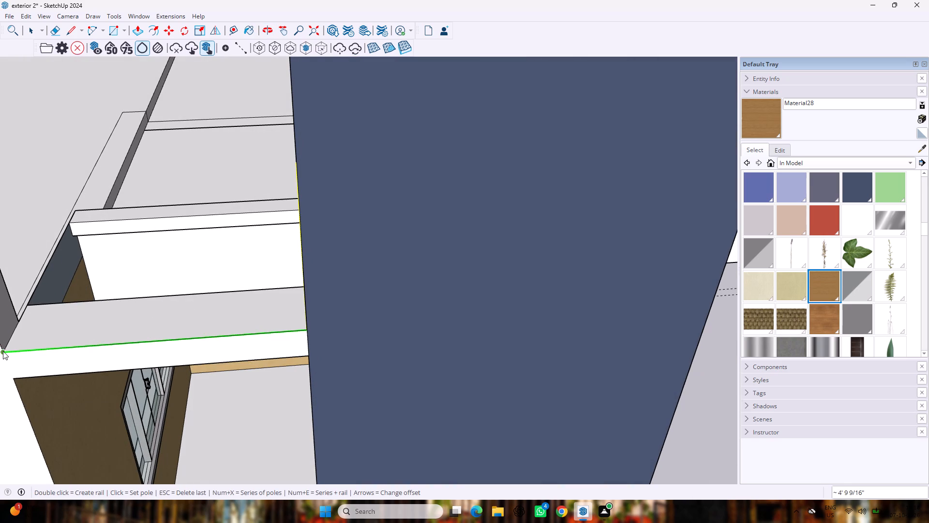
double_click(3, 351)
scroll(3, 347, "down", 12)
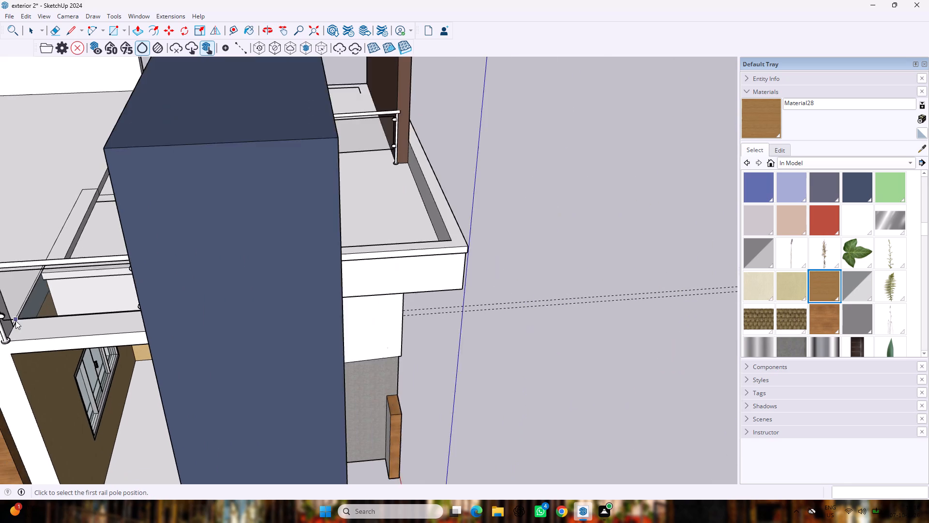
scroll(15, 321, "down", 14)
key("space")
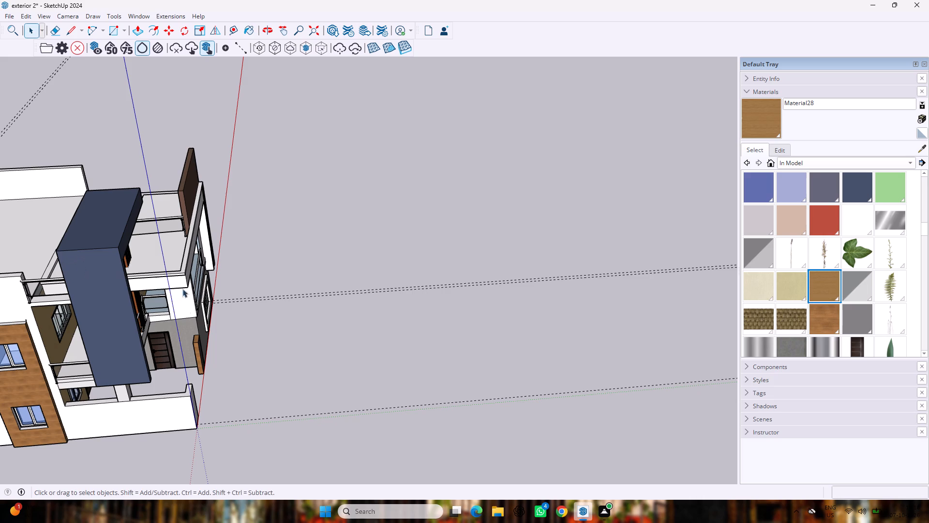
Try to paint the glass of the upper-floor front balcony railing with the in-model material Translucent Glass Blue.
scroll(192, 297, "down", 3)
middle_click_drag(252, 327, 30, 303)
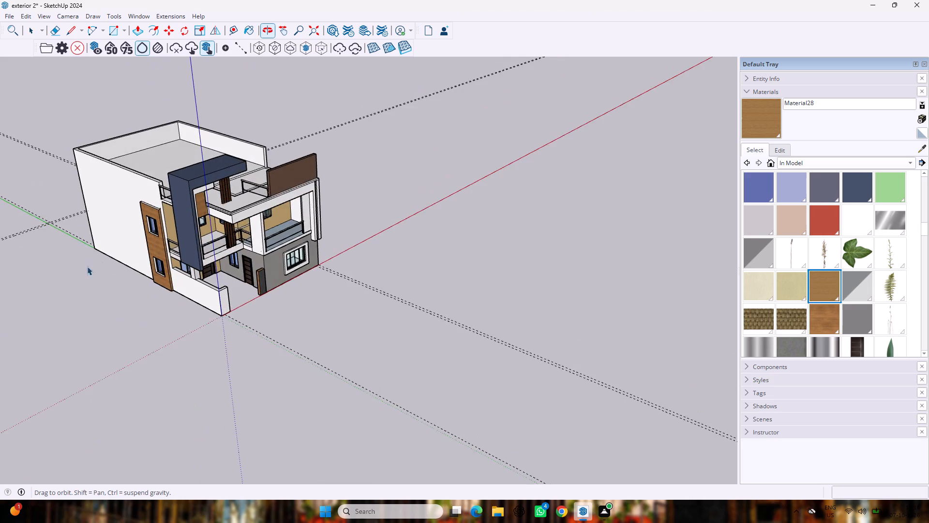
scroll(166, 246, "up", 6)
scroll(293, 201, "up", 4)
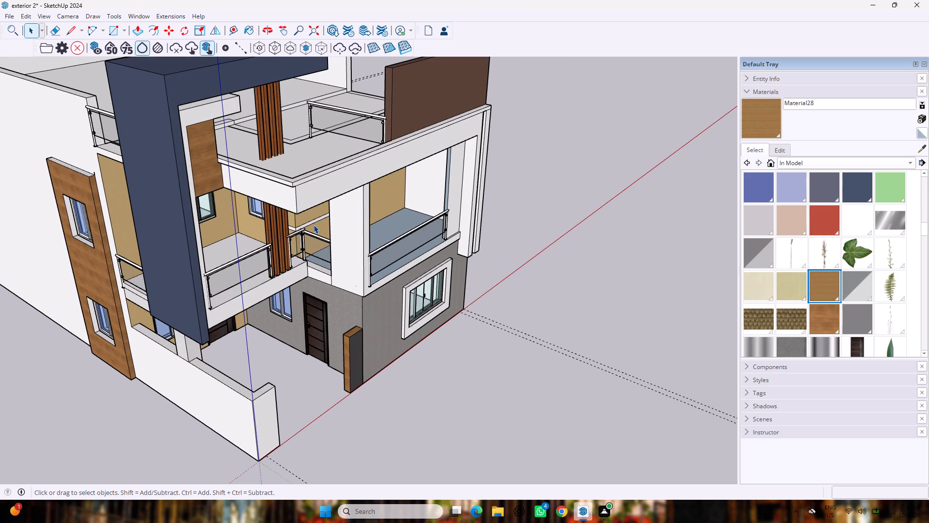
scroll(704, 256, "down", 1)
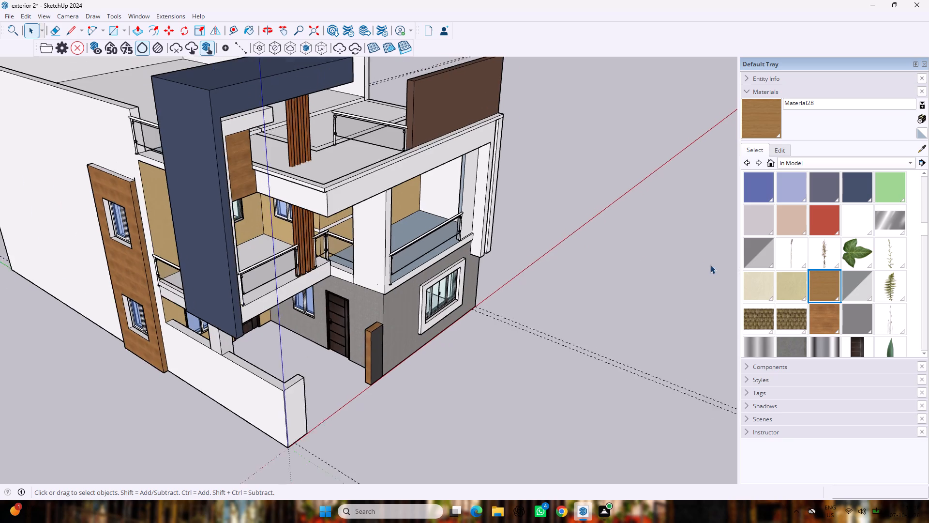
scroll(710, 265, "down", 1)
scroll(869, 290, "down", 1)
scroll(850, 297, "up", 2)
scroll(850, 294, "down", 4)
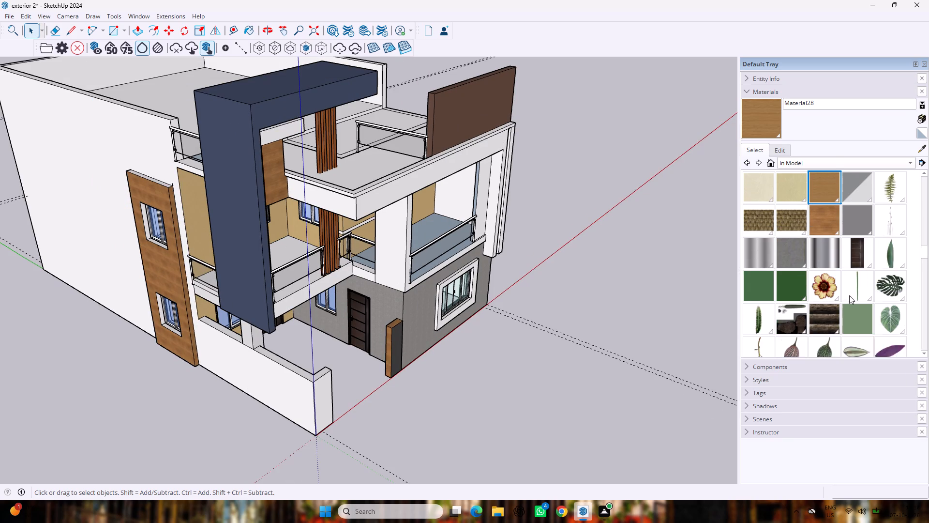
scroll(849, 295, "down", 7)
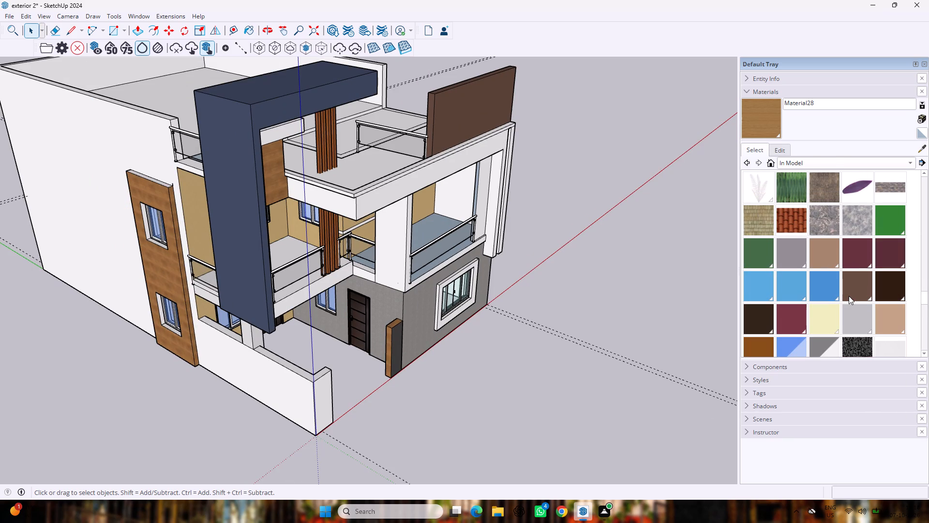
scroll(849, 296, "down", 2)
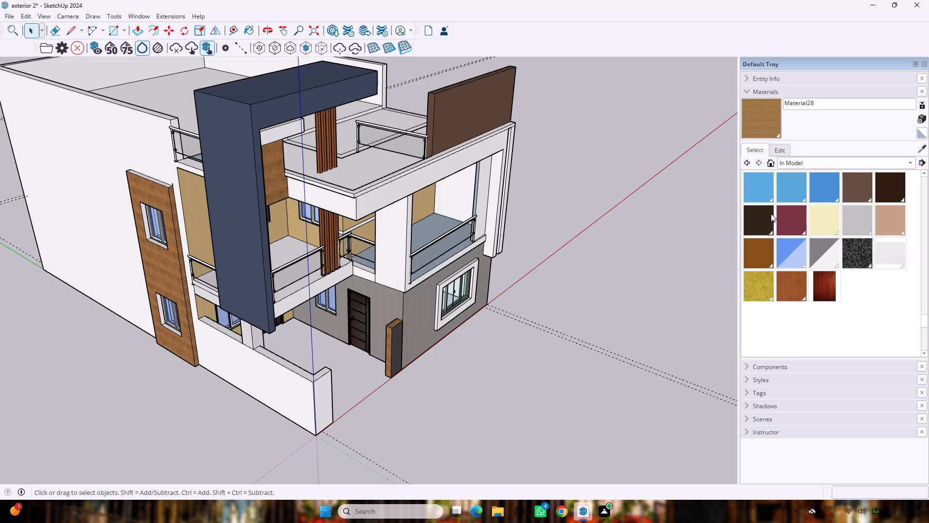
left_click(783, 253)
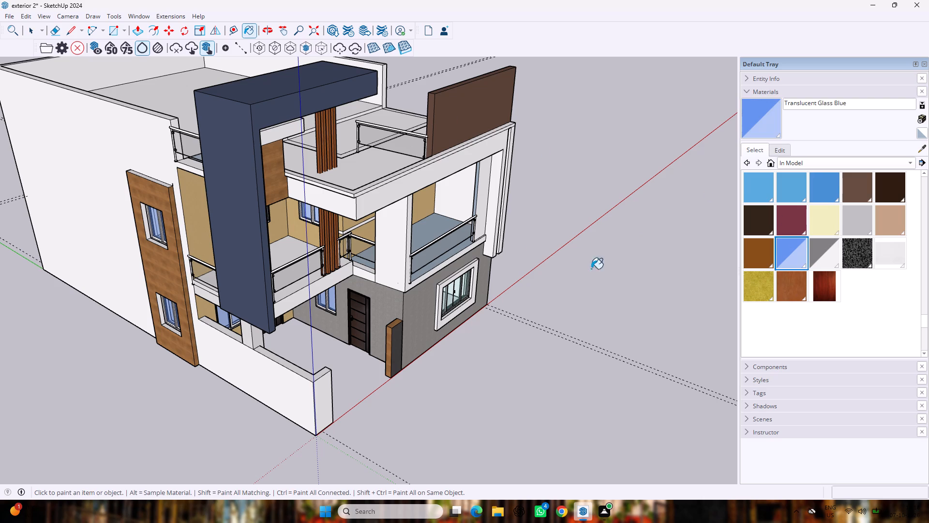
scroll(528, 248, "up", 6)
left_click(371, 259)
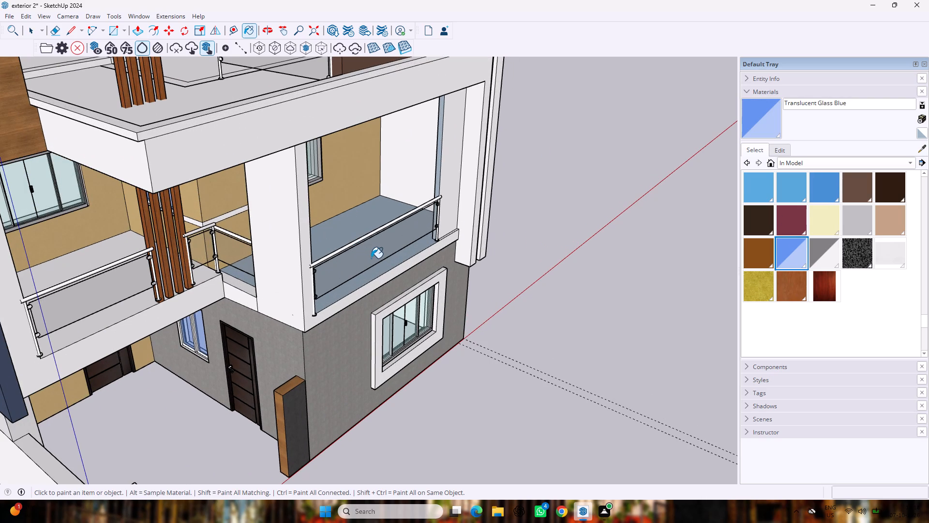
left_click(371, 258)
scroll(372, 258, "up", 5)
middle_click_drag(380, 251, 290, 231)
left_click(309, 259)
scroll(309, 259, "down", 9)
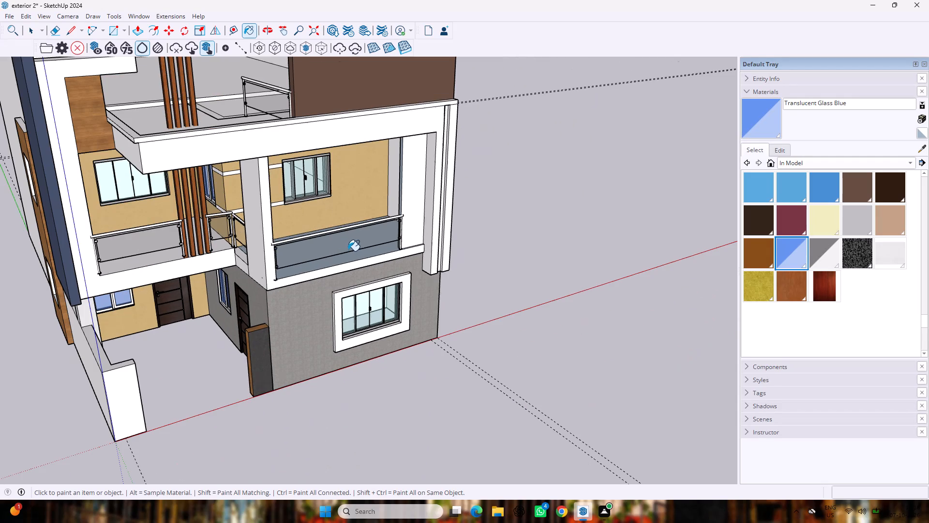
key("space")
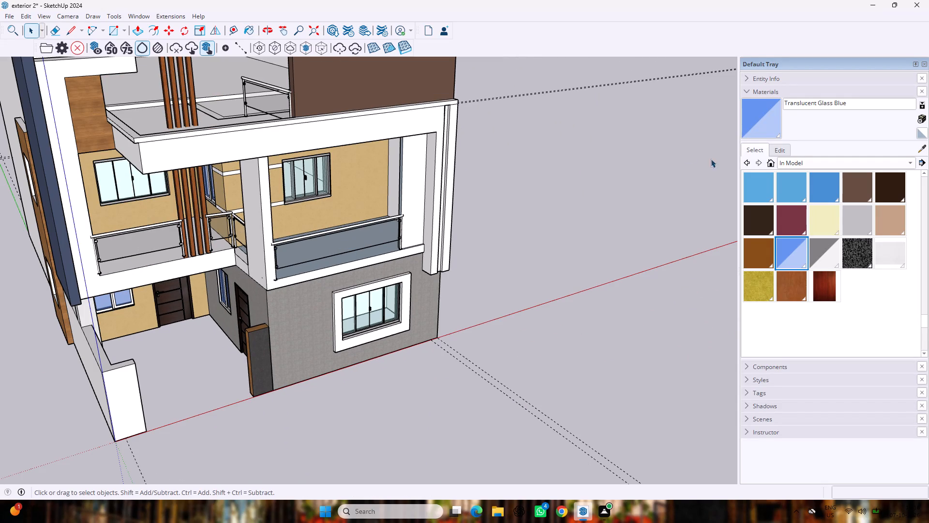
Paint the upper front balcony's corner column and the base beam joined to it with the in-model material Marc_Shoes2.
scroll(841, 289, "up", 10)
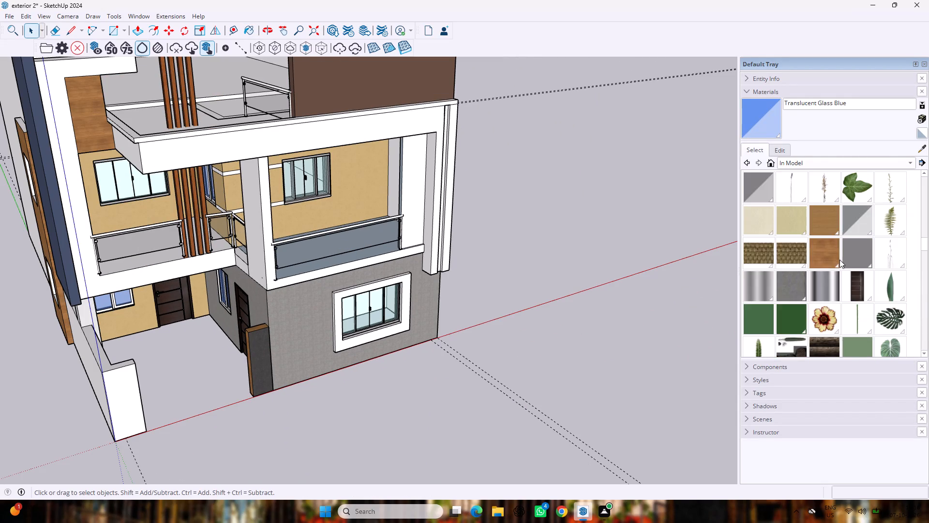
scroll(839, 259, "up", 5)
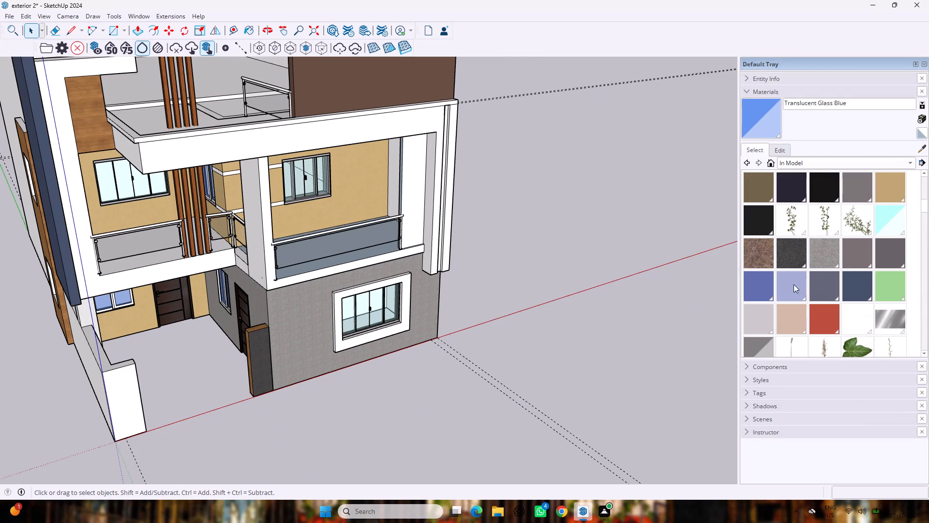
left_click(855, 285)
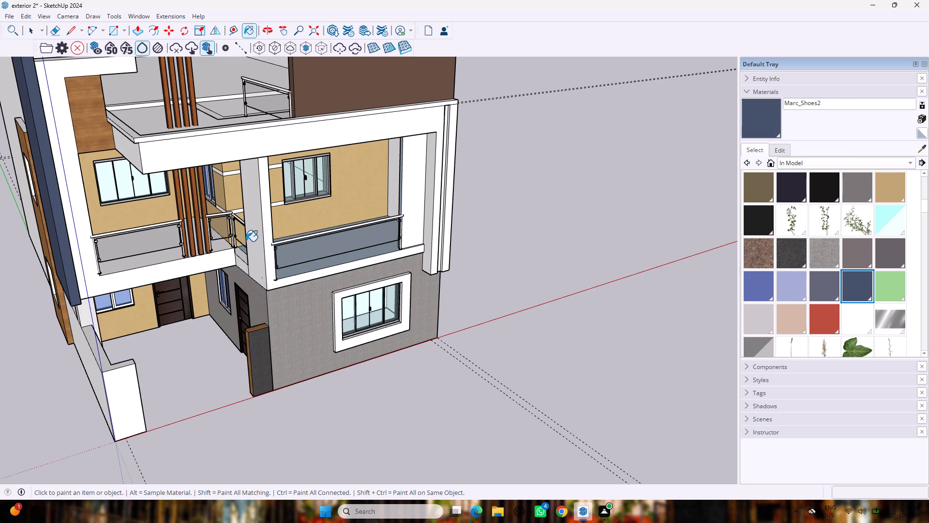
left_click(256, 243)
left_click(267, 238)
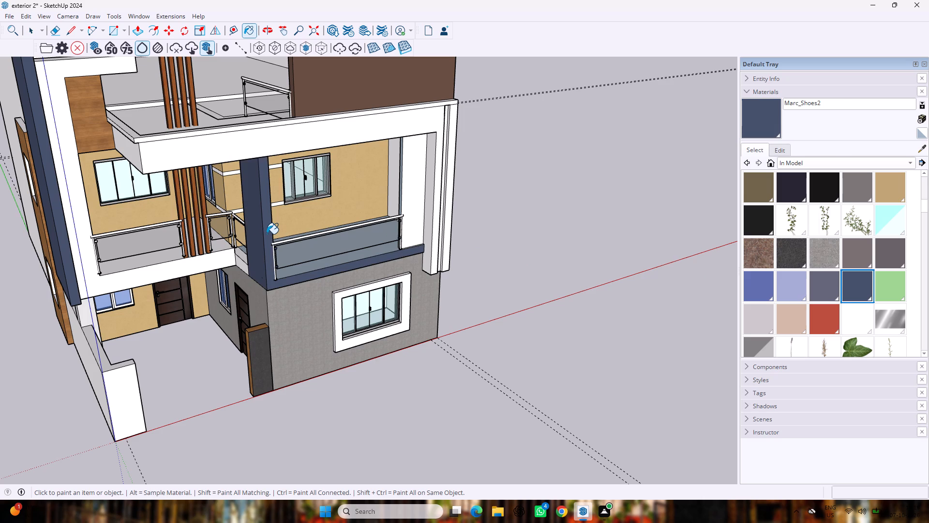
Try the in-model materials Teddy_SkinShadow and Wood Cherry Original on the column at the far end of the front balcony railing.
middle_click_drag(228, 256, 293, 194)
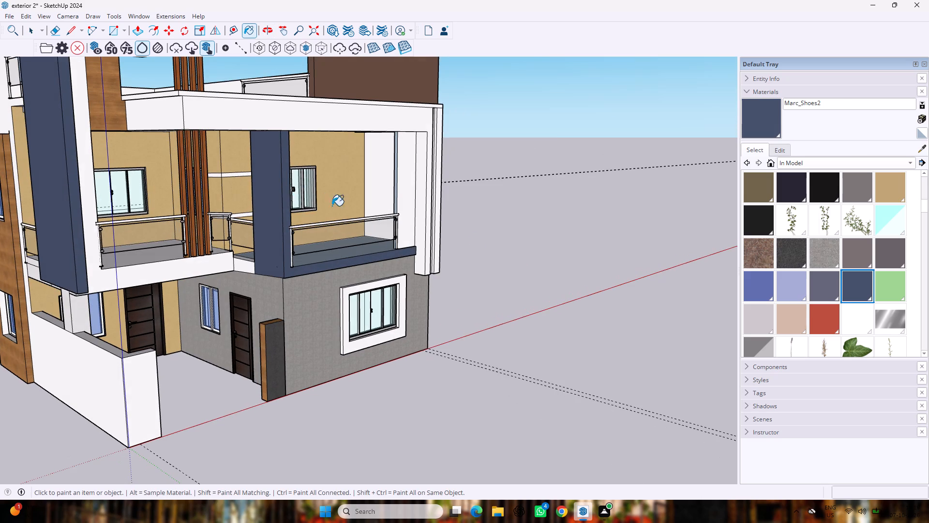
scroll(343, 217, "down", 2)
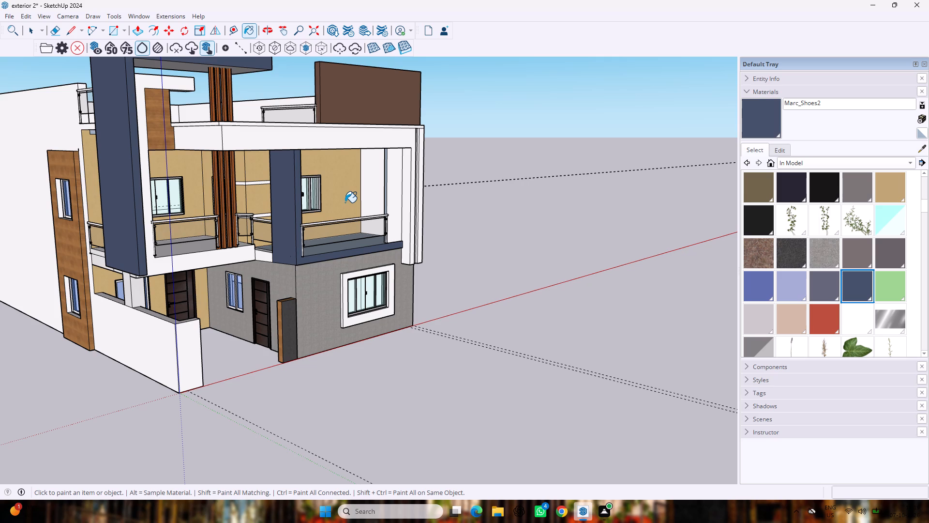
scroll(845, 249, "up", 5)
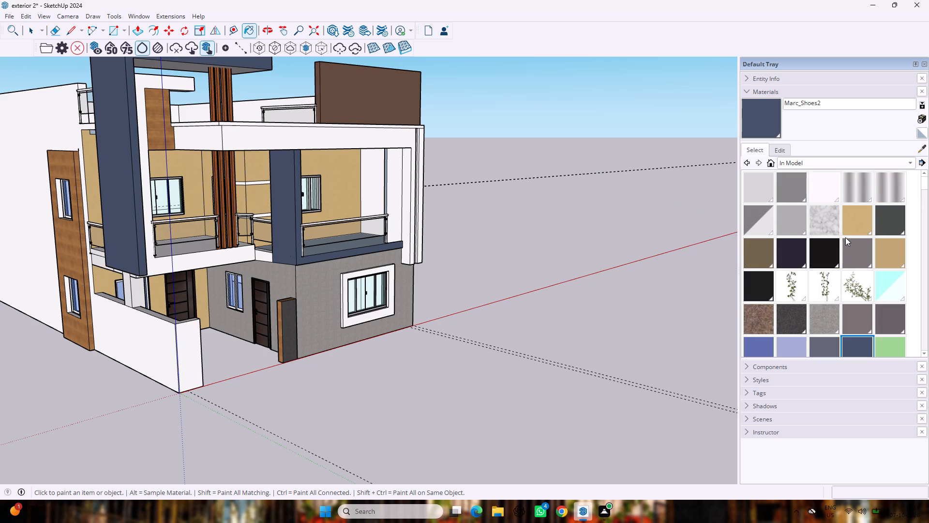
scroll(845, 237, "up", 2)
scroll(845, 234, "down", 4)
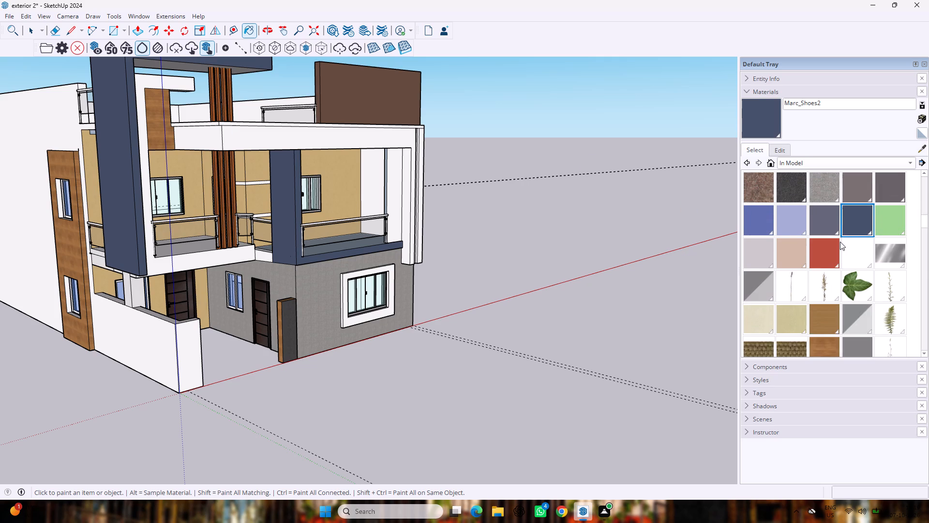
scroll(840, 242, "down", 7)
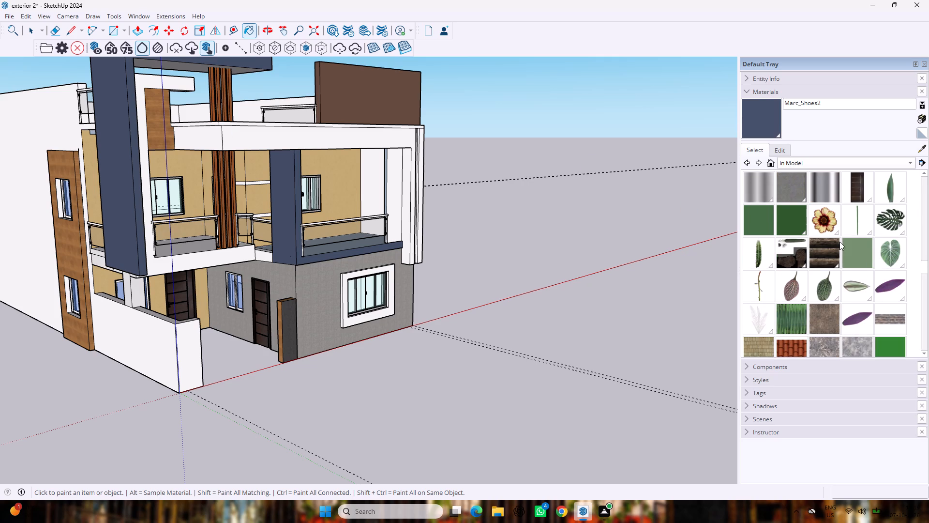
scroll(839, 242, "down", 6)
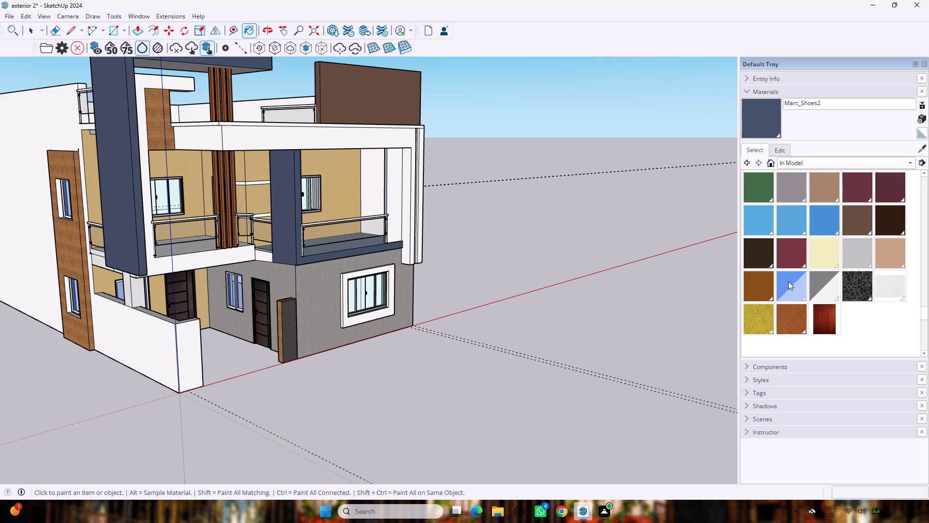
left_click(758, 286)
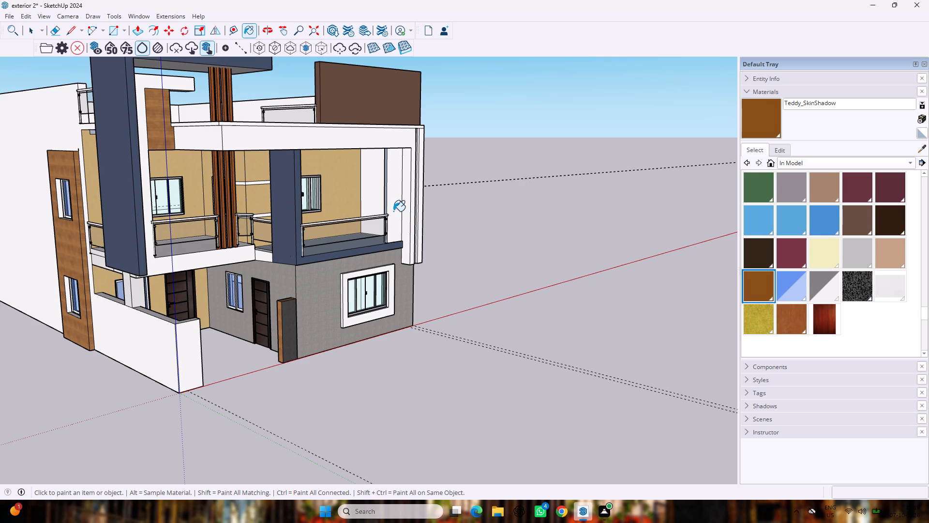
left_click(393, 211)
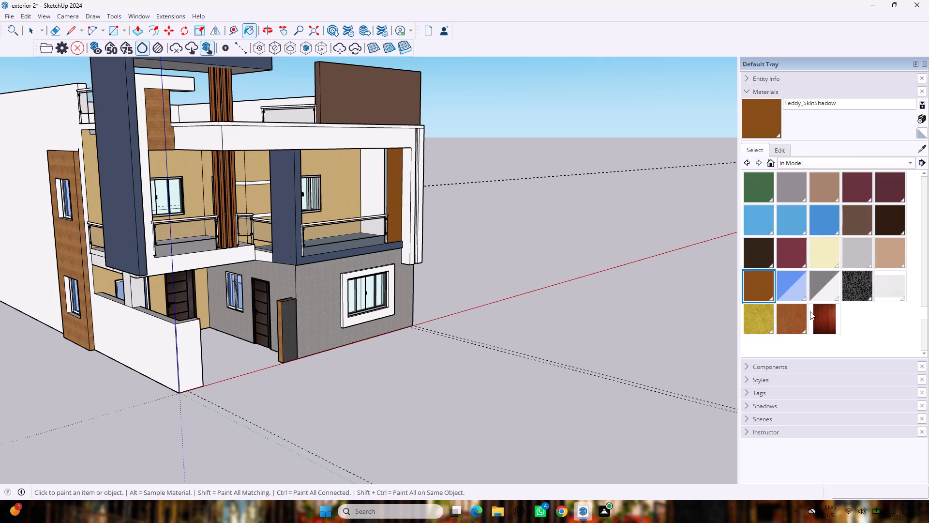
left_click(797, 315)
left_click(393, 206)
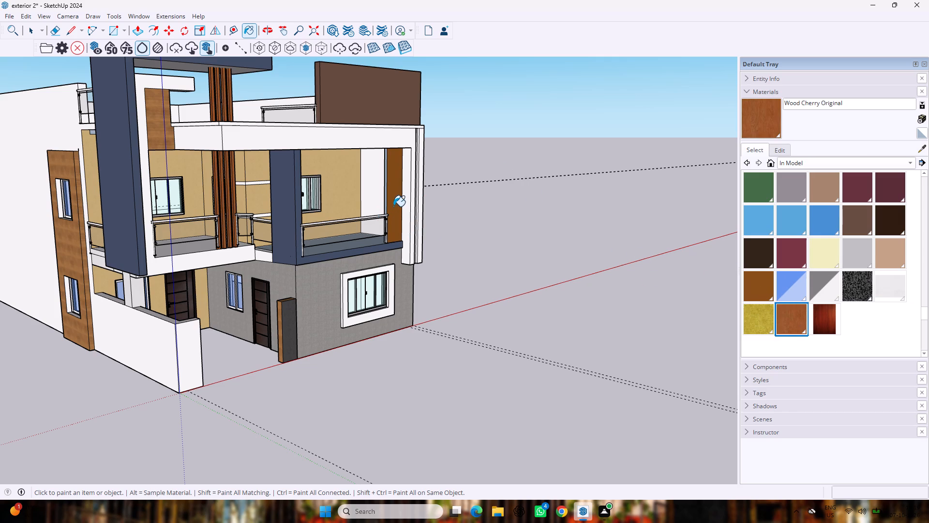
Paint the front and inner side faces of the column at the balcony railing's far end with the in-model material Teddy_Glasses.
scroll(869, 215, "up", 2)
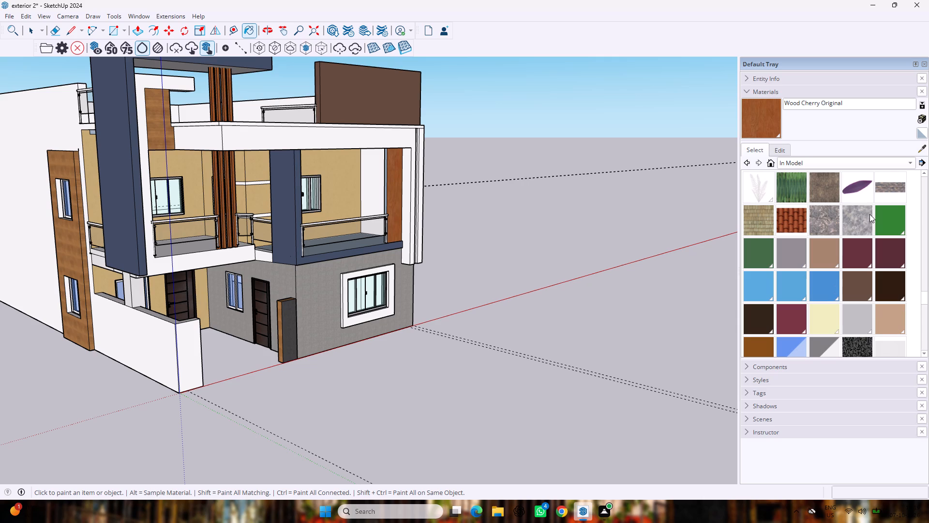
left_click(862, 289)
left_click(398, 187)
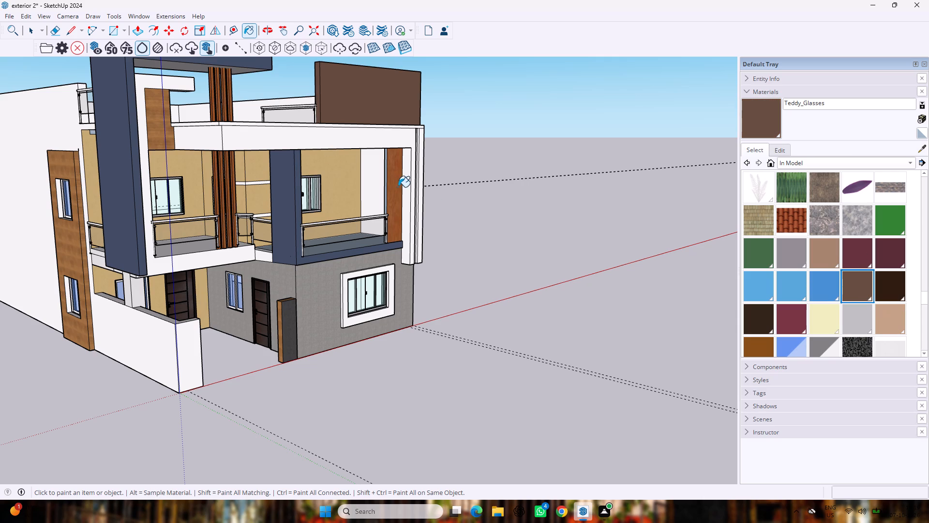
middle_click_drag(344, 184, 464, 222)
scroll(336, 178, "up", 7)
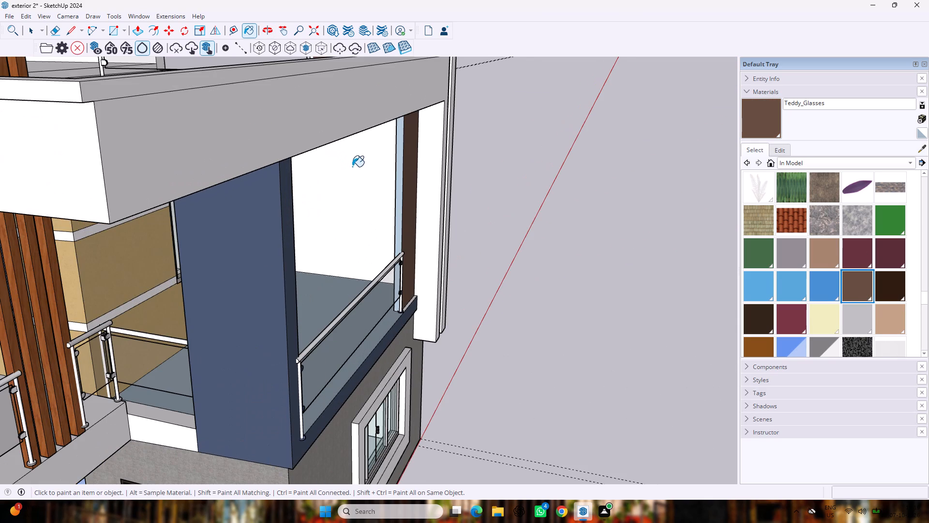
left_click(397, 190)
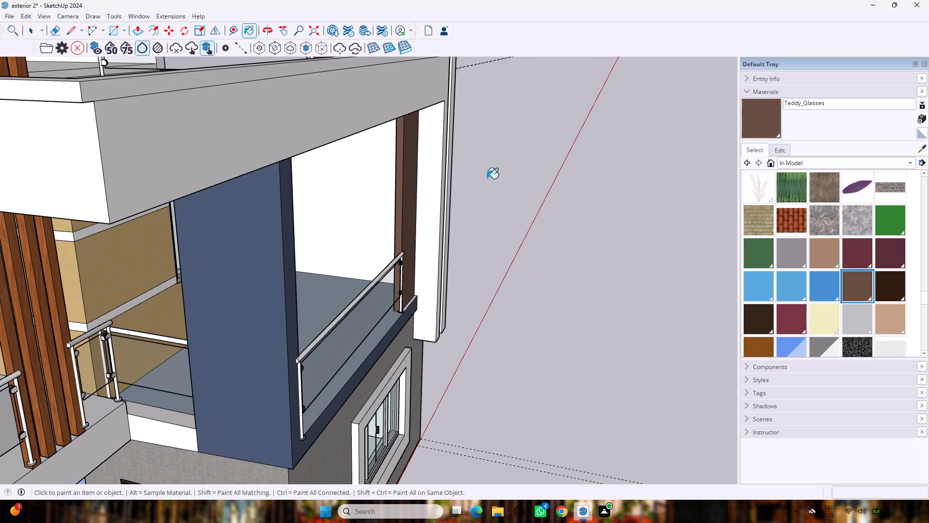
middle_click_drag(494, 181, 317, 195)
scroll(312, 195, "down", 7)
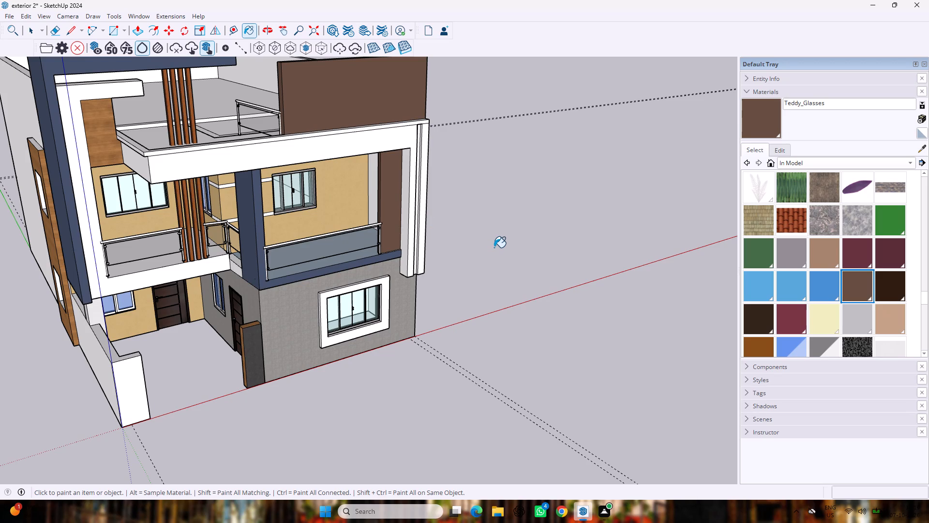
scroll(494, 247, "down", 8)
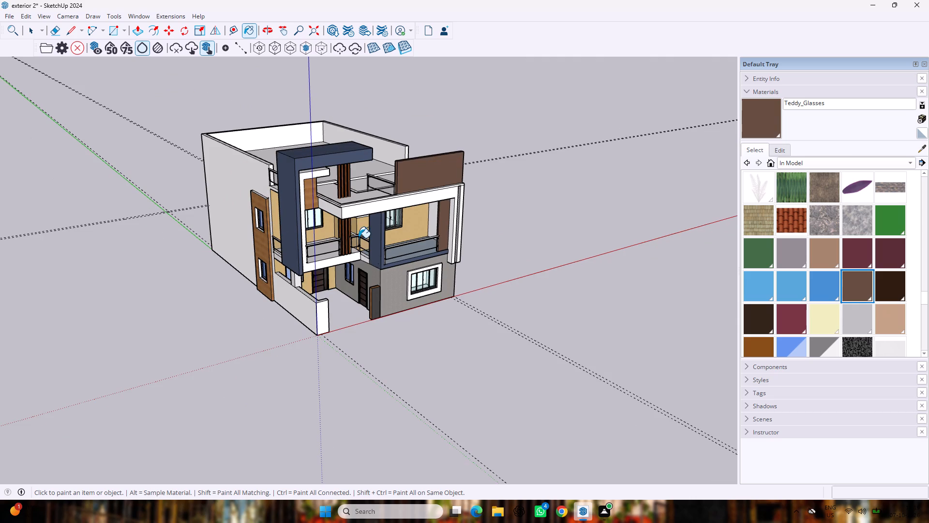
key("space")
Examine the repainted columns and balcony railings on the house's front from low and raised viewpoints.
middle_click_drag(340, 246, 391, 120)
scroll(283, 197, "up", 4)
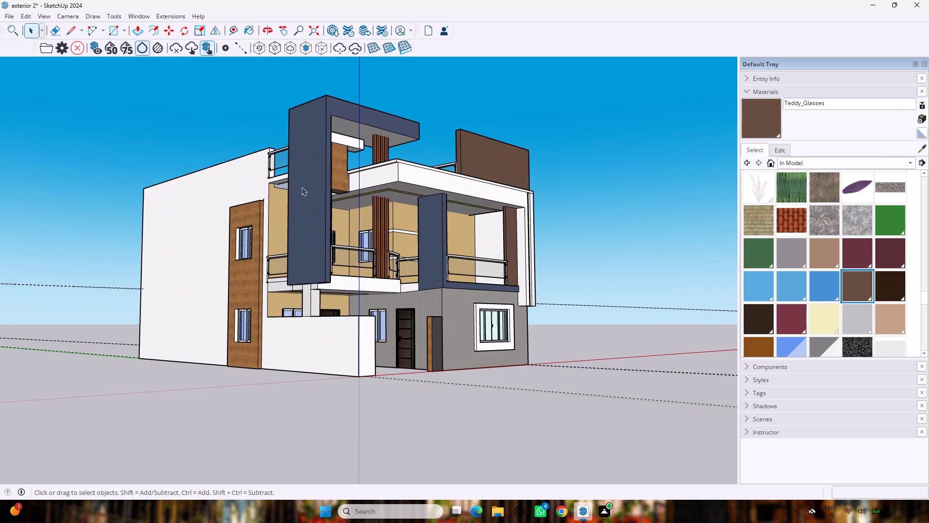
scroll(410, 216, "up", 1)
middle_click_drag(410, 216, 368, 281)
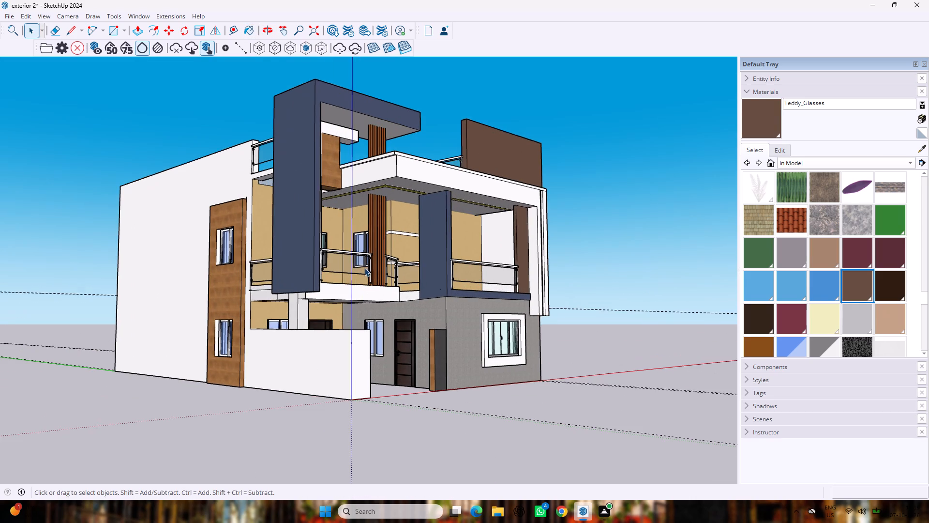
scroll(366, 261, "up", 3)
middle_click_drag(367, 260, 365, 331)
scroll(353, 302, "up", 3)
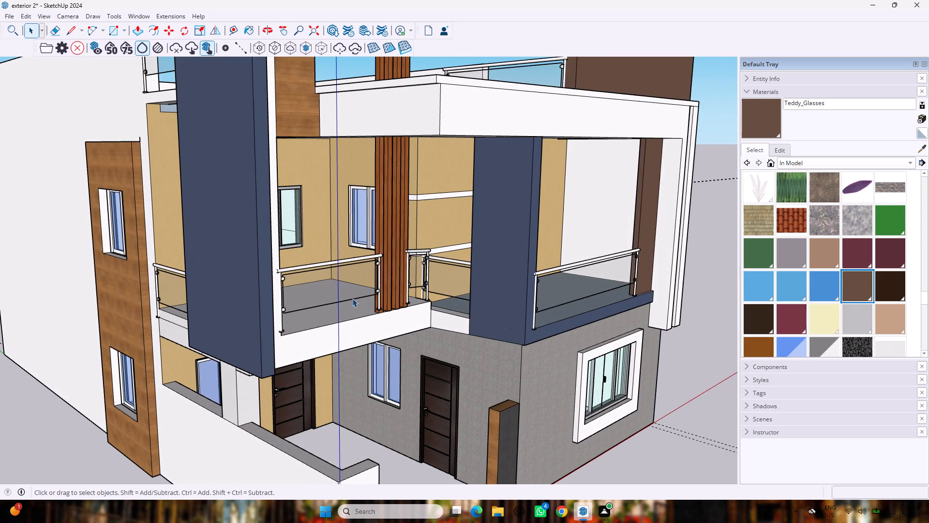
scroll(352, 297, "down", 3)
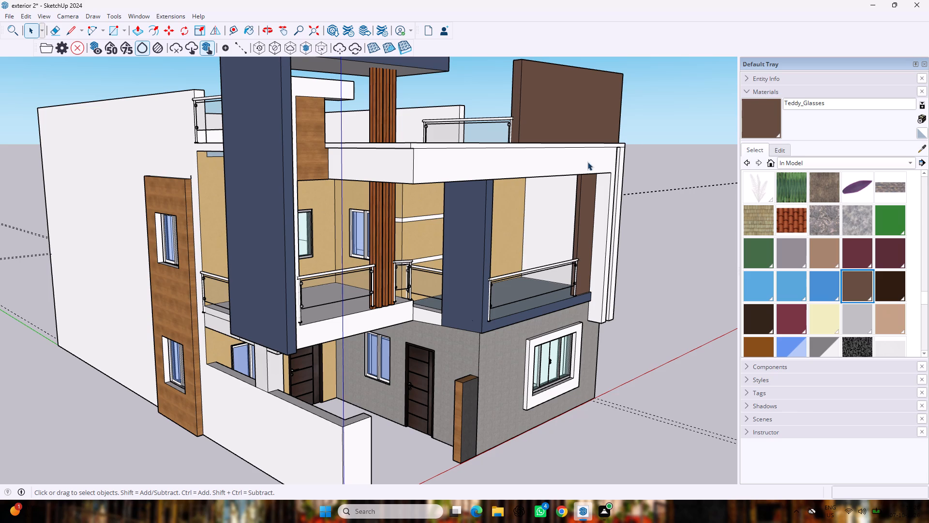
Close the Default Tray.
left_click(925, 62)
Examine the whole exterior from the front corner, checking the frame, balconies, railings, roof terrace and entrance area.
scroll(849, 133, "down", 3)
scroll(681, 311, "down", 7)
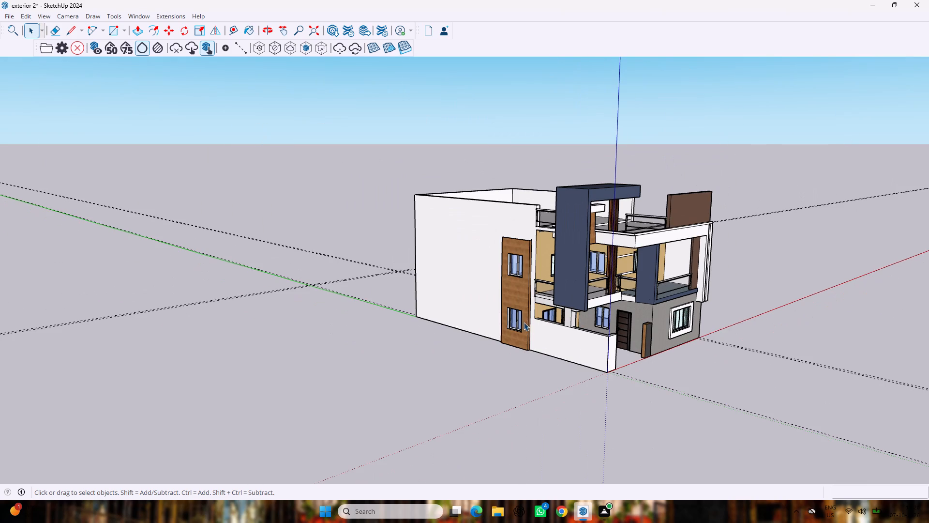
middle_click_drag(663, 264, 599, 297)
scroll(589, 304, "up", 2)
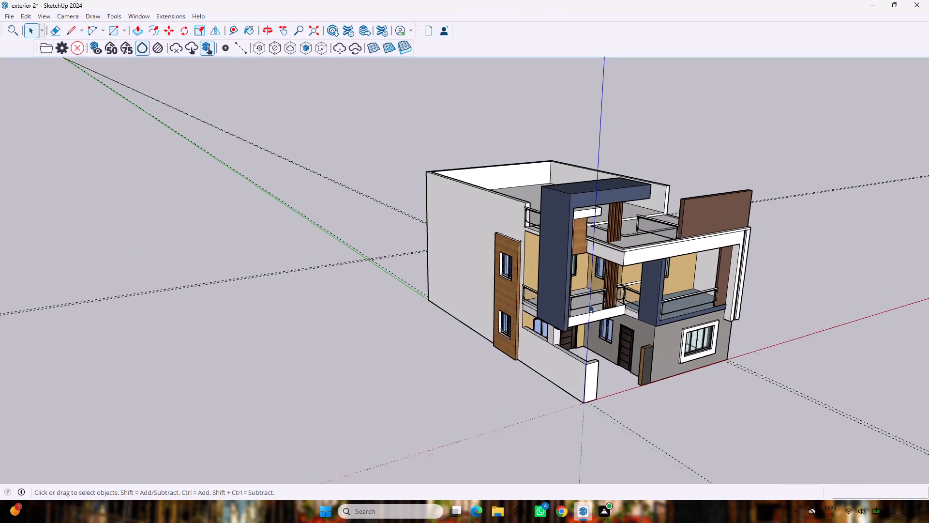
scroll(589, 304, "up", 6)
middle_click_drag(629, 344, 590, 279)
scroll(615, 318, "up", 1)
scroll(586, 281, "down", 1)
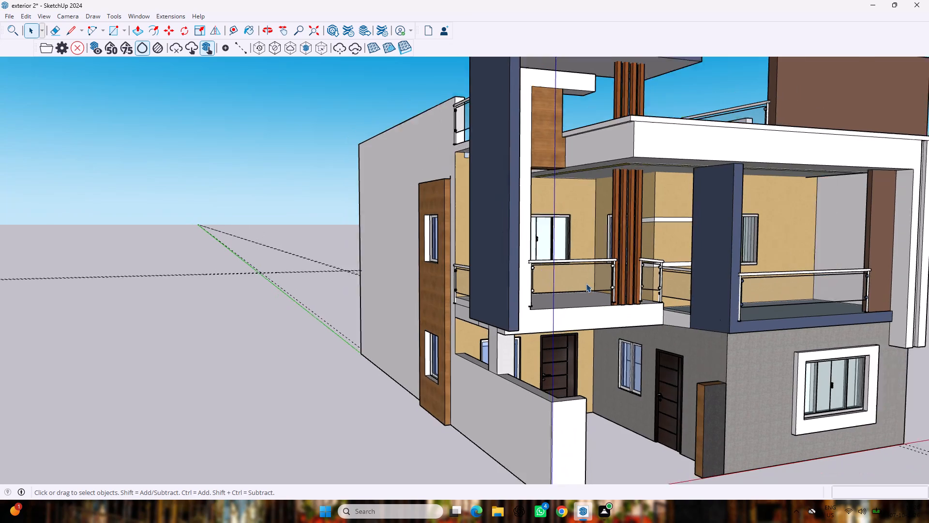
scroll(586, 283, "down", 1)
scroll(724, 339, "down", 3)
middle_click_drag(711, 340, 653, 233)
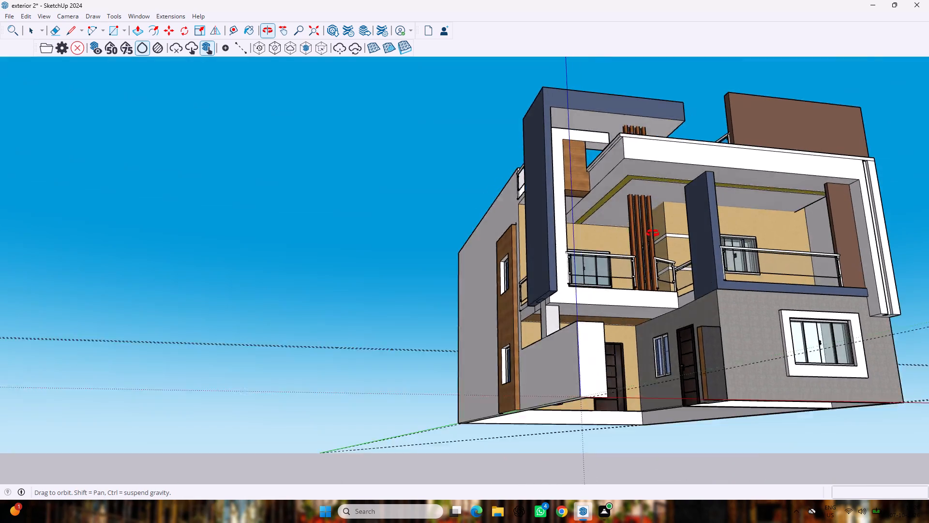
middle_click_drag(653, 233, 627, 324)
scroll(627, 319, "down", 3)
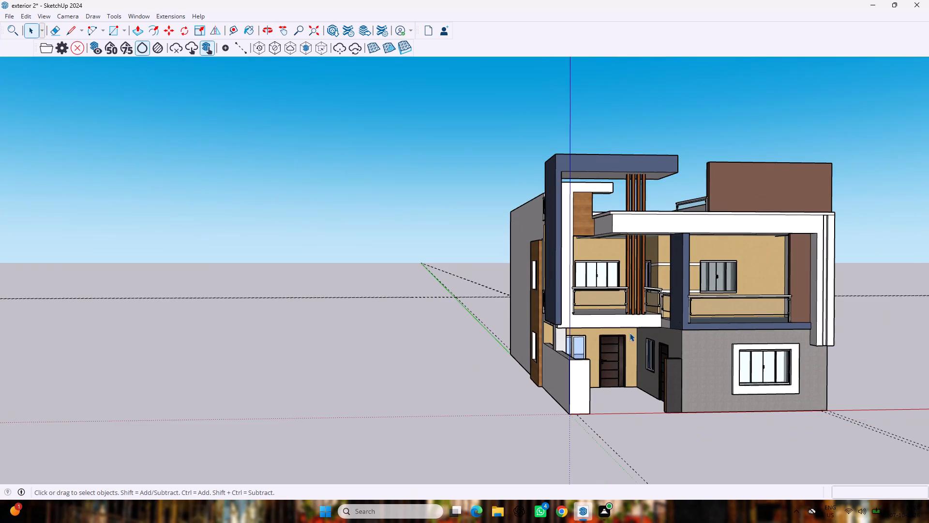
middle_click_drag(629, 333, 641, 293)
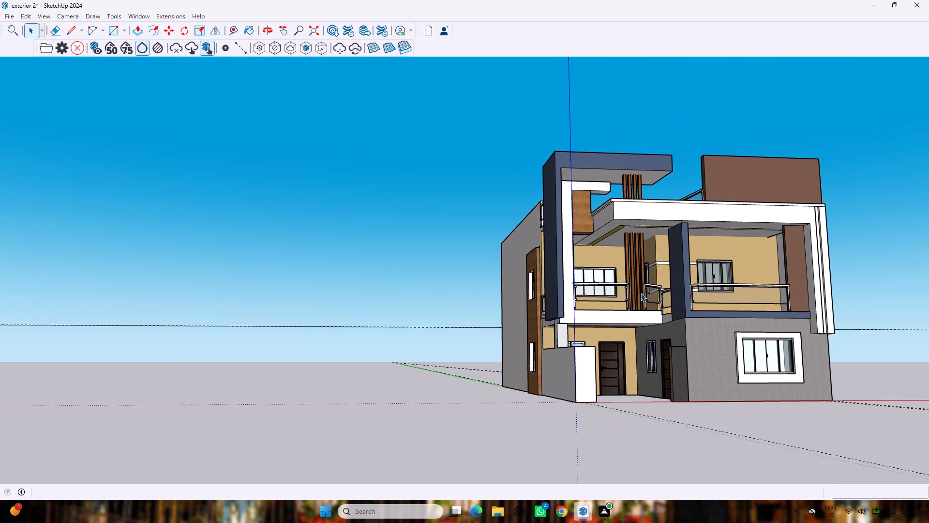
middle_click_drag(639, 363, 640, 413)
scroll(634, 369, "up", 4)
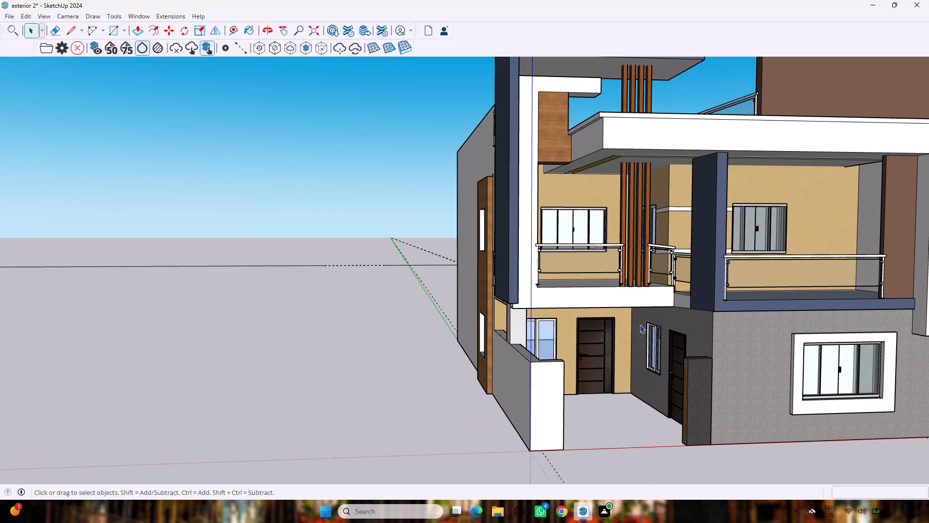
middle_click_drag(640, 324, 645, 290)
scroll(645, 290, "up", 1)
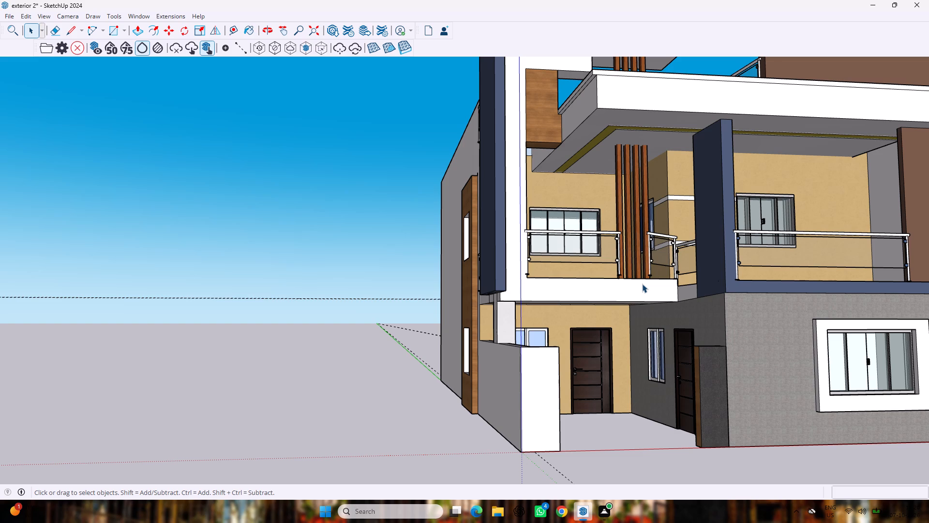
scroll(658, 186, "down", 3)
middle_click_drag(665, 208, 674, 245)
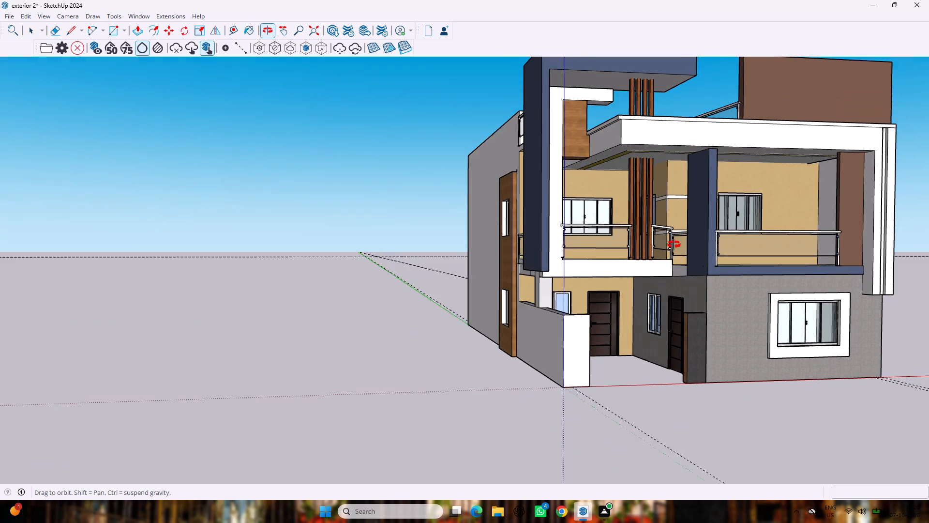
middle_click_drag(674, 245, 678, 256)
Open 3D Warehouse and search it for "doubleshutter door".
left_click(135, 17)
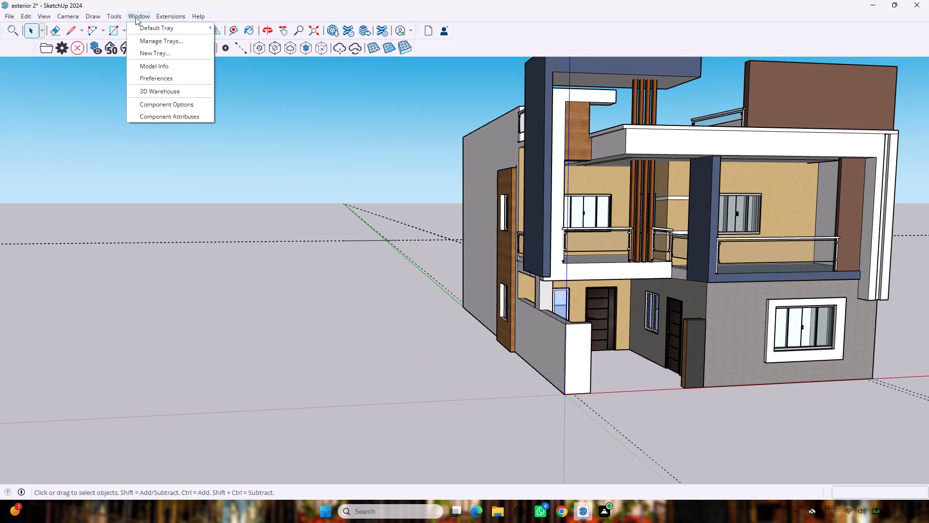
left_click(156, 91)
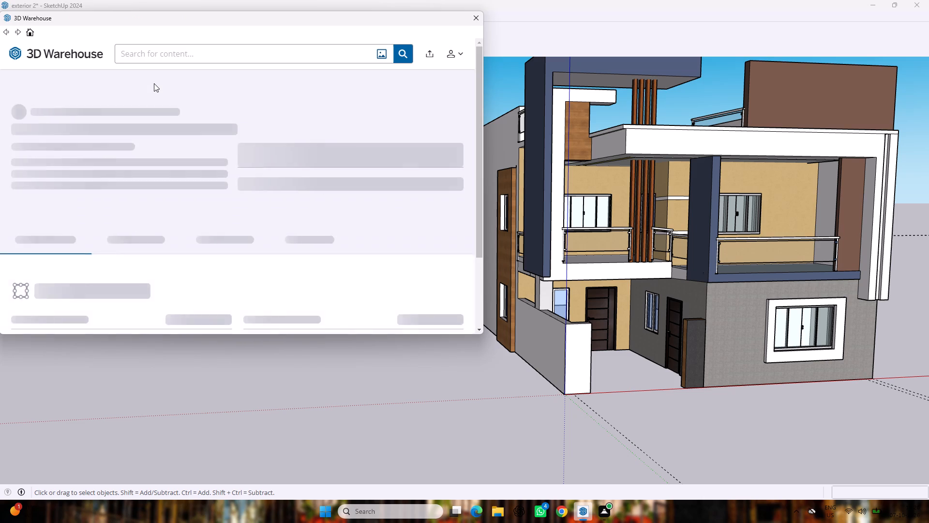
left_click(160, 60)
key("b")
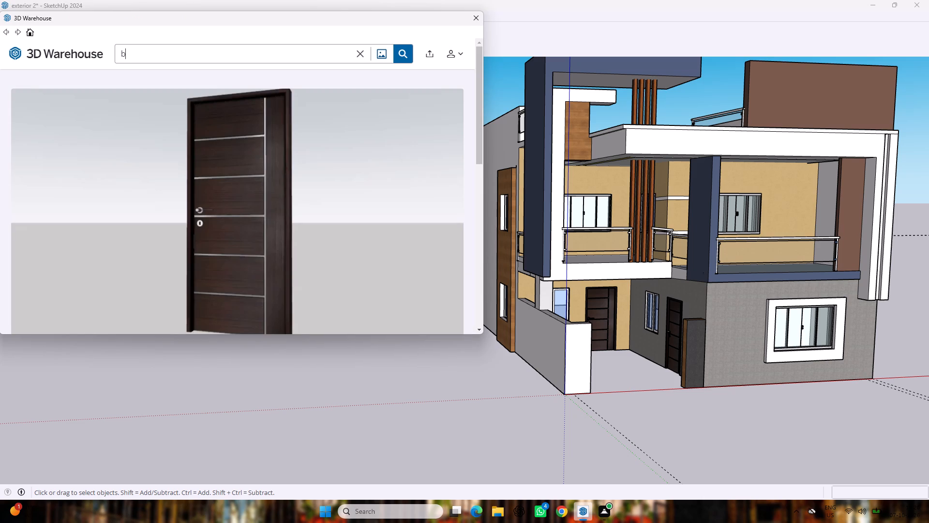
key("BackSpace")
type("double")
type("shutt")
type("er")
key("space")
key("r")
key("BackSpace")
type("doo")
key("r")
key("Return")
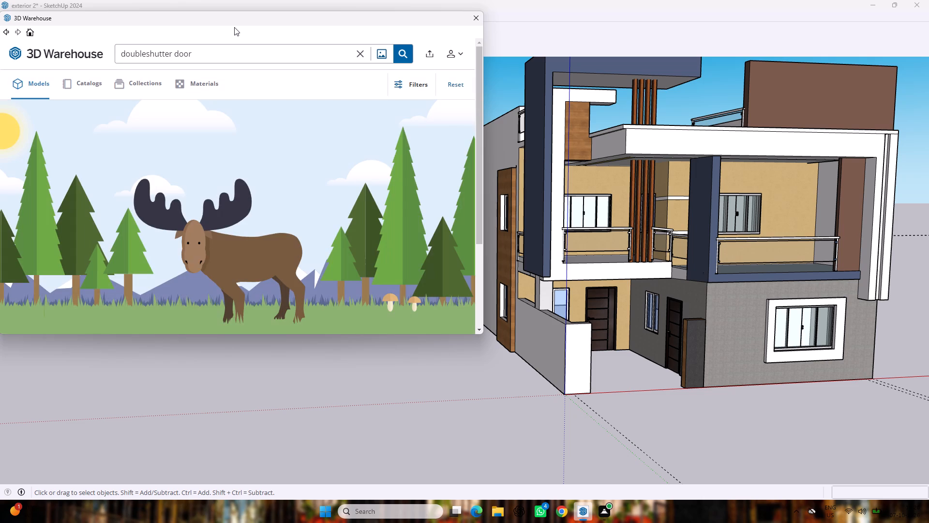
Search 3D Warehouse for "panel door" instead and look over the first models.
left_click(358, 60)
type("pan")
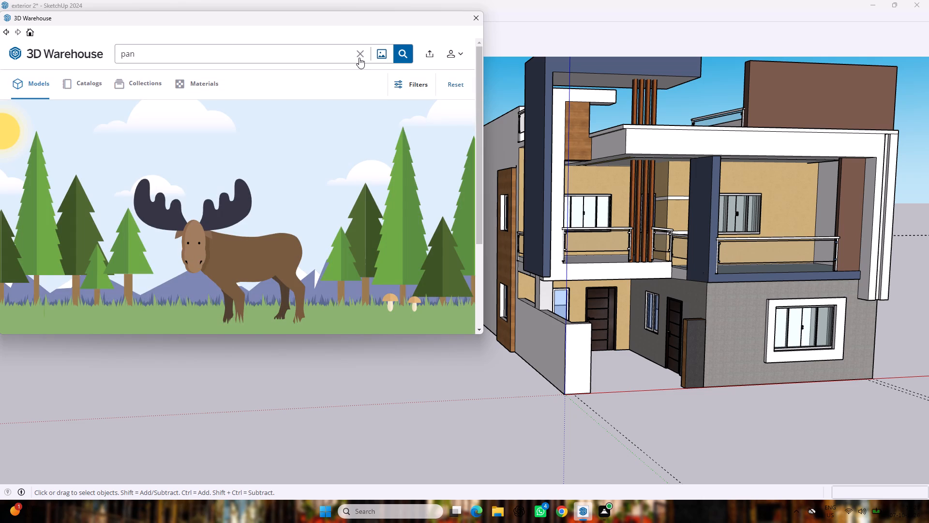
type("el")
key("space")
type("re")
key("BackSpace")
key("BackSpace")
type("door")
key("Return")
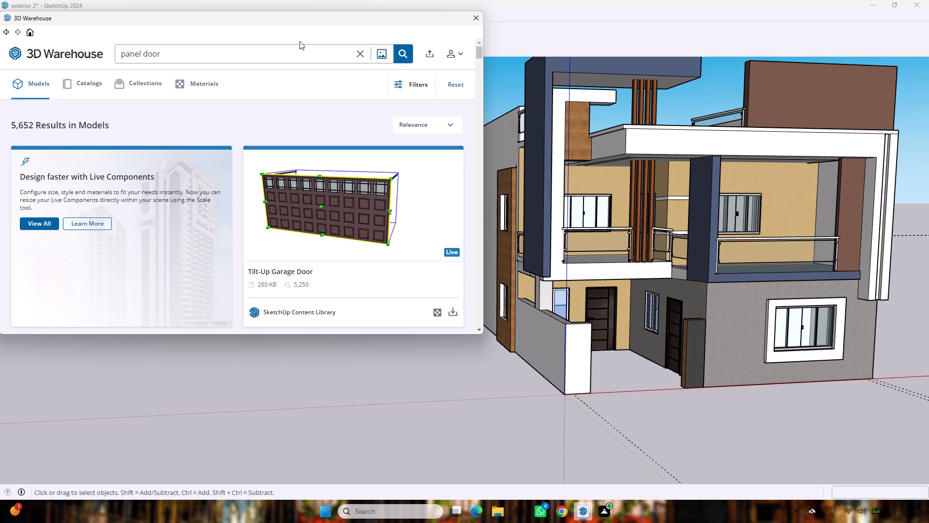
scroll(290, 66, "down", 3)
scroll(299, 143, "down", 2)
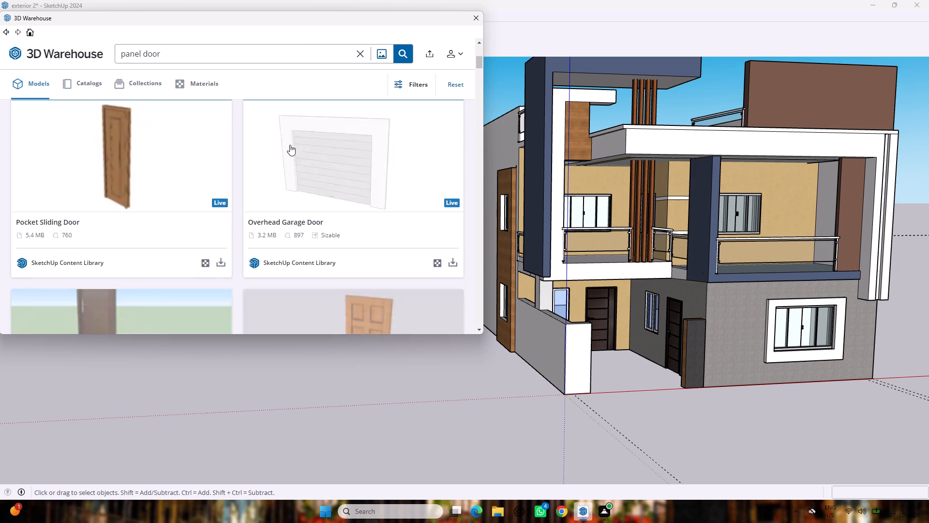
Browse the "panel door" collections for a double-leaf gate design that suits the house entrance.
left_click(143, 86)
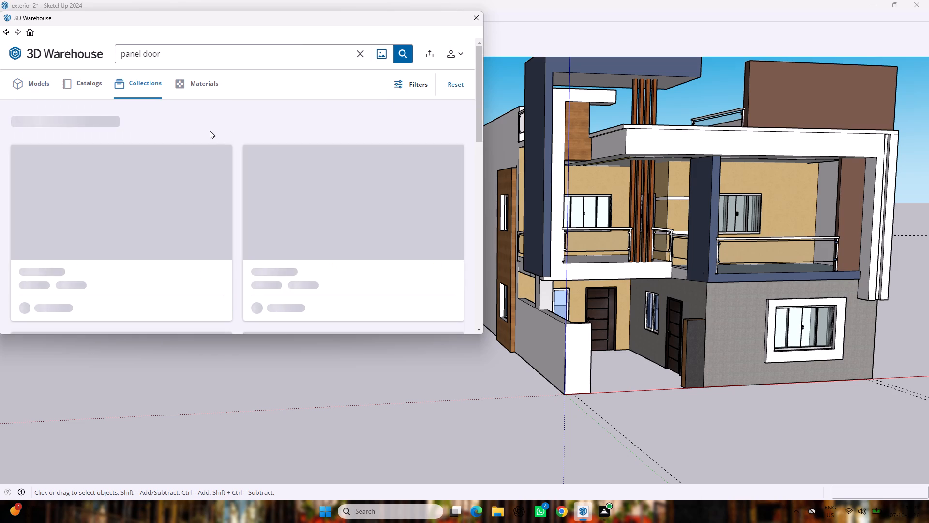
scroll(212, 175, "down", 3)
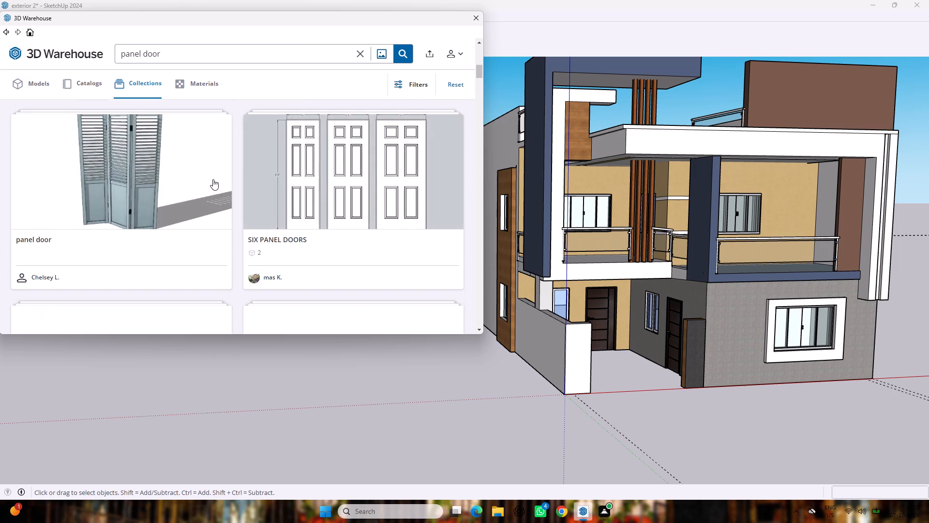
scroll(213, 179, "down", 8)
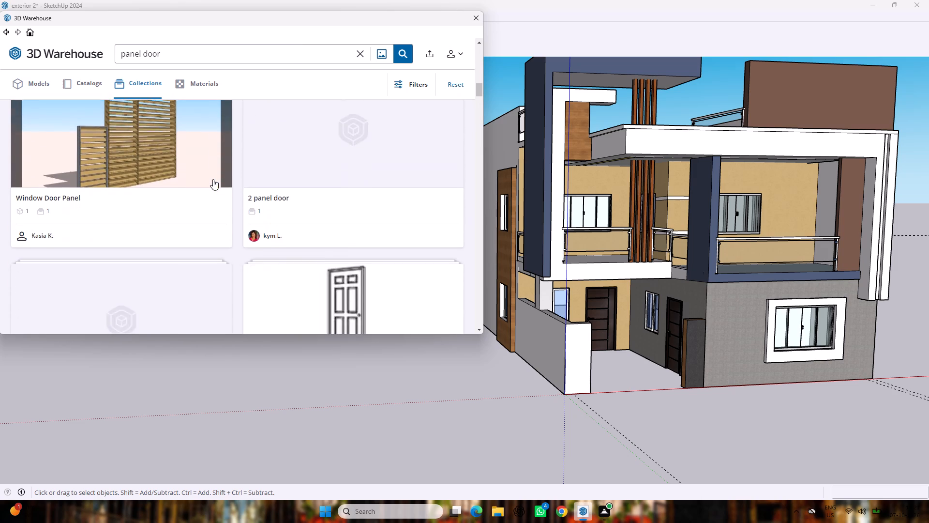
scroll(213, 179, "down", 6)
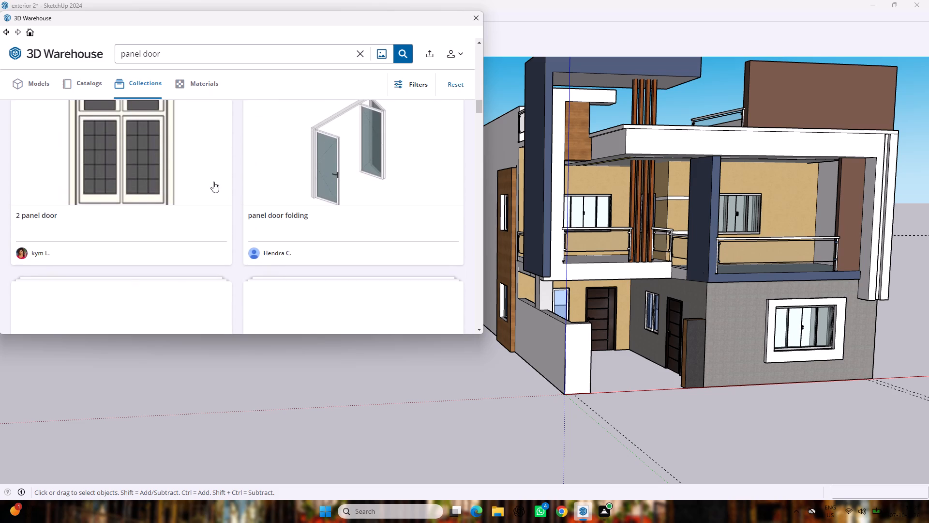
scroll(213, 182, "down", 5)
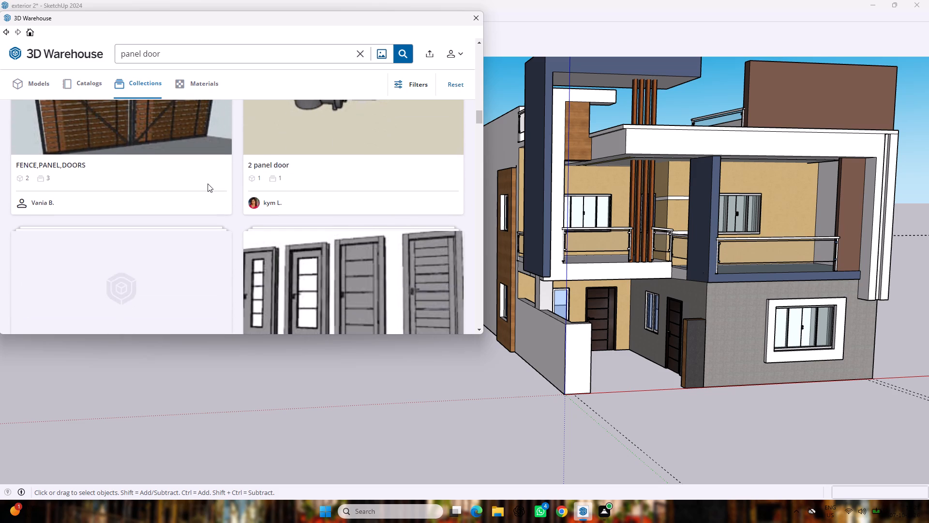
scroll(208, 184, "down", 6)
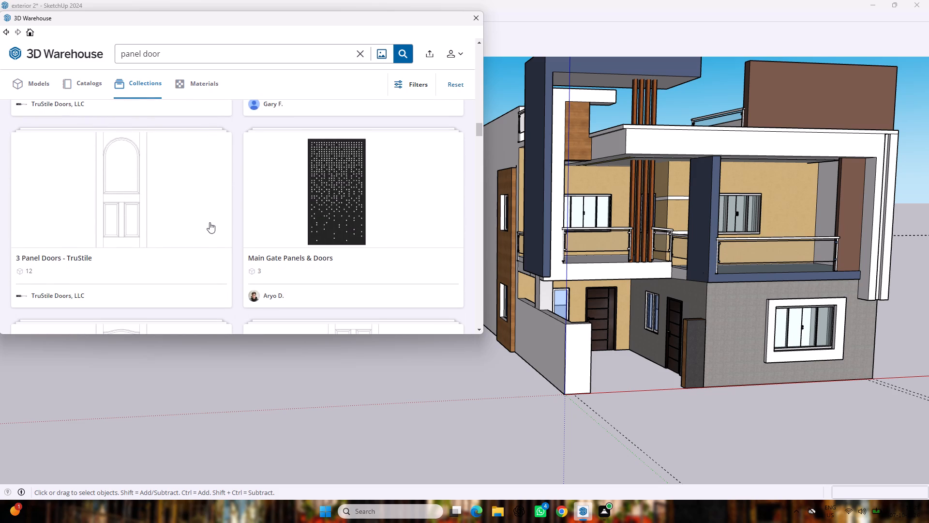
scroll(210, 220, "down", 12)
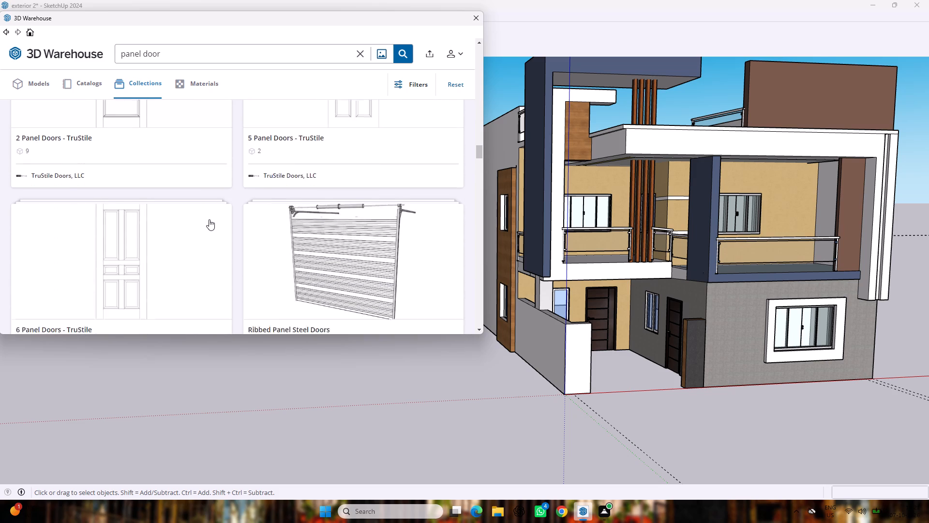
scroll(209, 219, "down", 7)
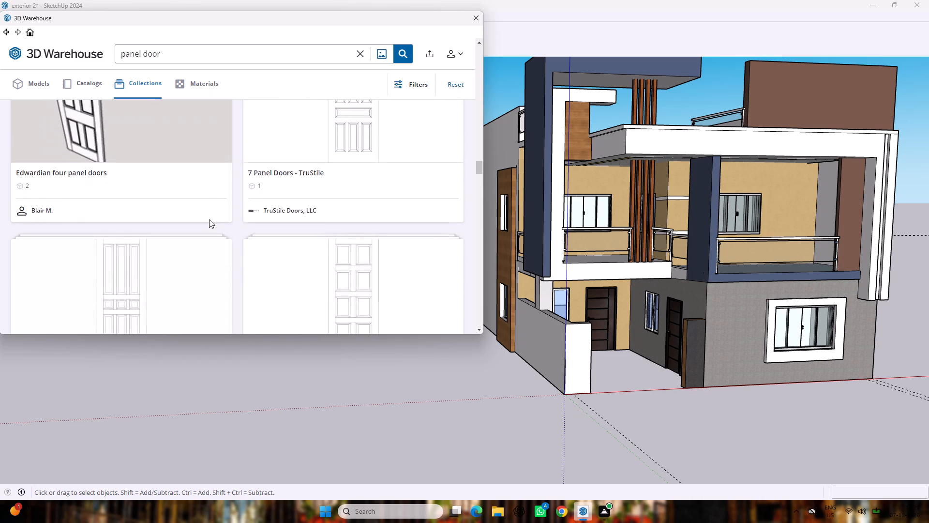
scroll(209, 219, "down", 18)
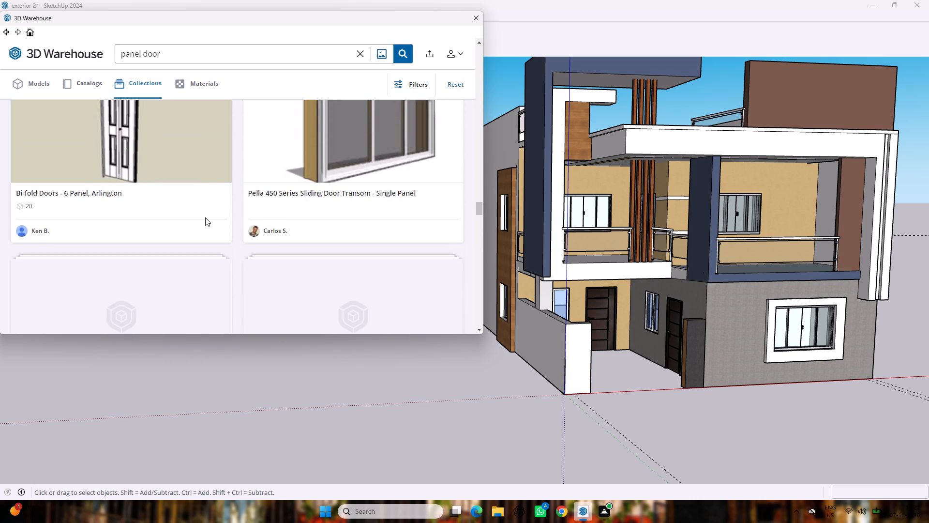
scroll(205, 217, "down", 9)
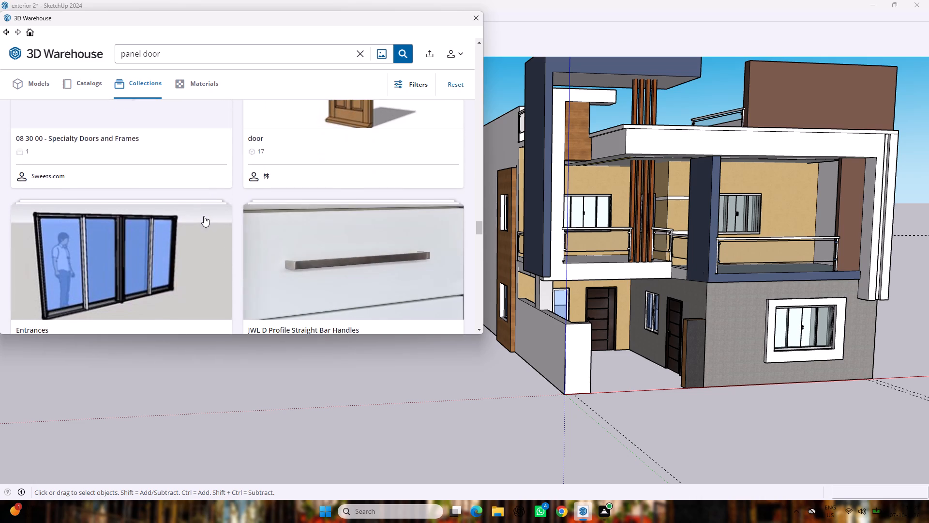
scroll(204, 215, "down", 5)
scroll(202, 215, "up", 6)
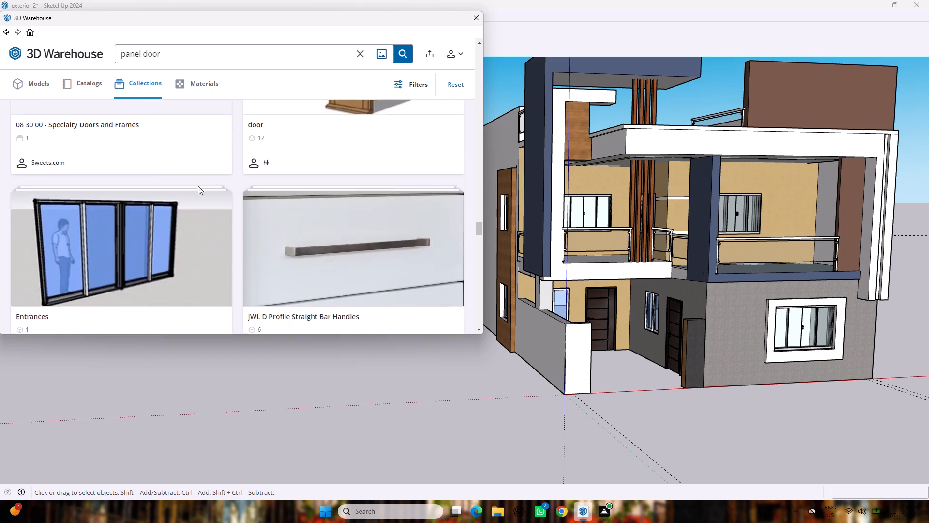
scroll(198, 186, "up", 20)
scroll(198, 186, "up", 4)
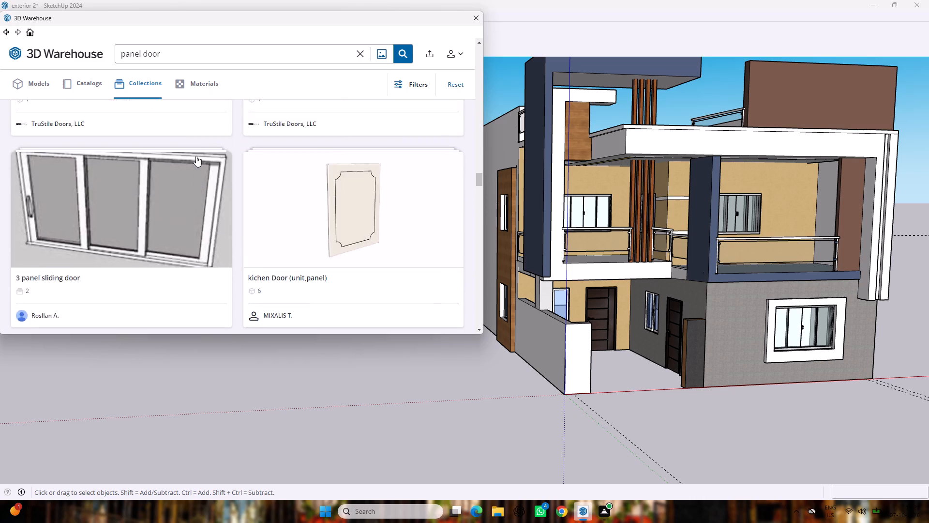
scroll(196, 156, "up", 13)
scroll(196, 156, "up", 9)
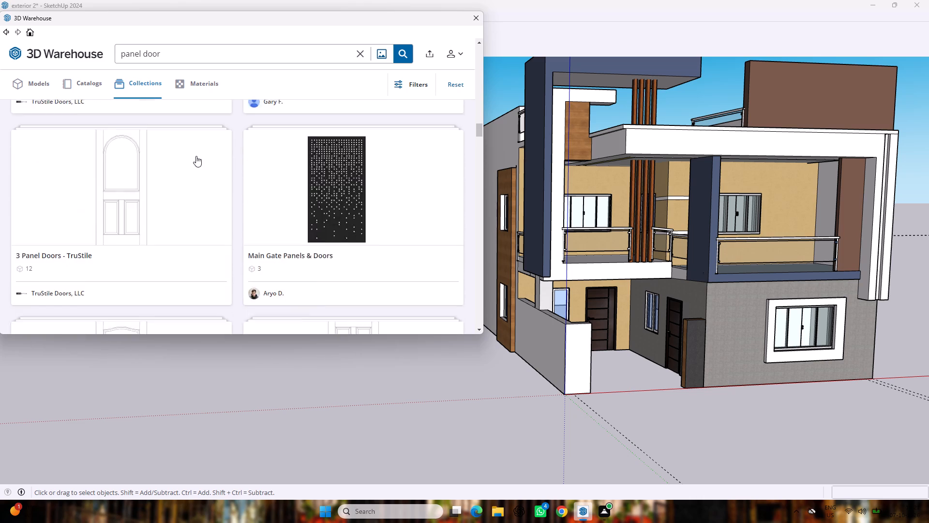
scroll(196, 156, "up", 10)
scroll(196, 156, "down", 2)
Load the double-leaf slatted gate "md" from the FENCE,PANEL,DOORS collection into the model and place it on the ground beside the house.
left_click(145, 210)
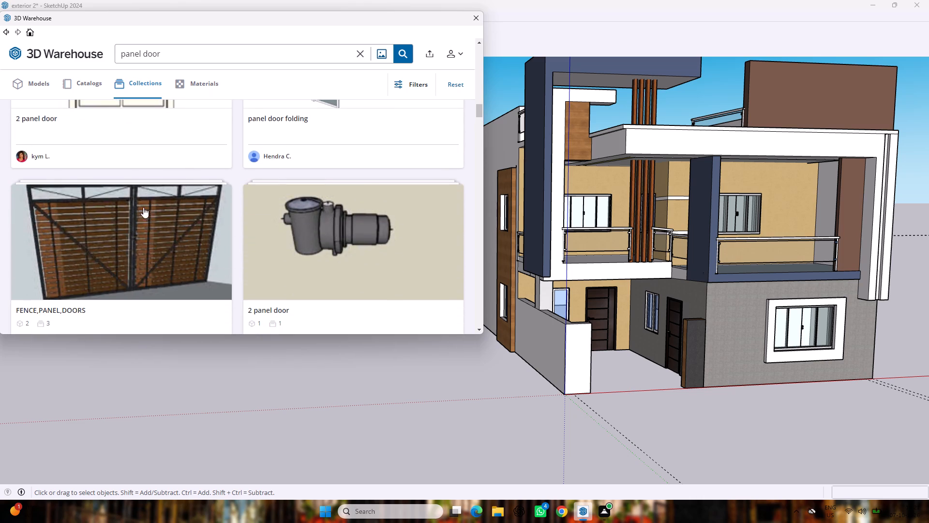
scroll(163, 221, "down", 7)
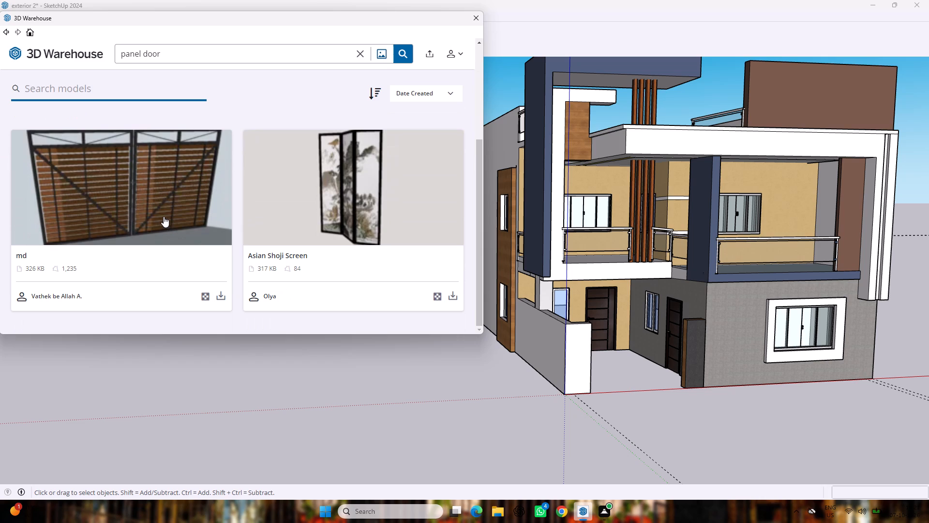
right_click(162, 217)
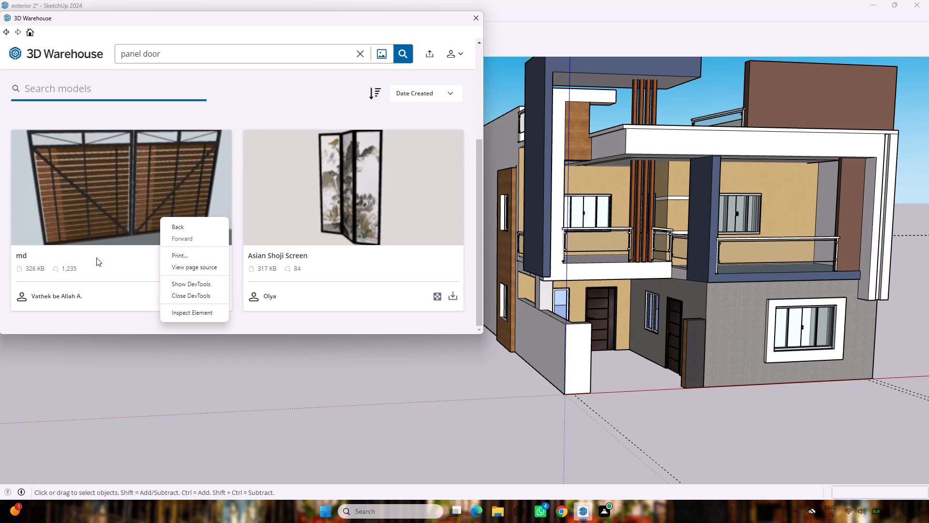
left_click(92, 250)
left_click(219, 301)
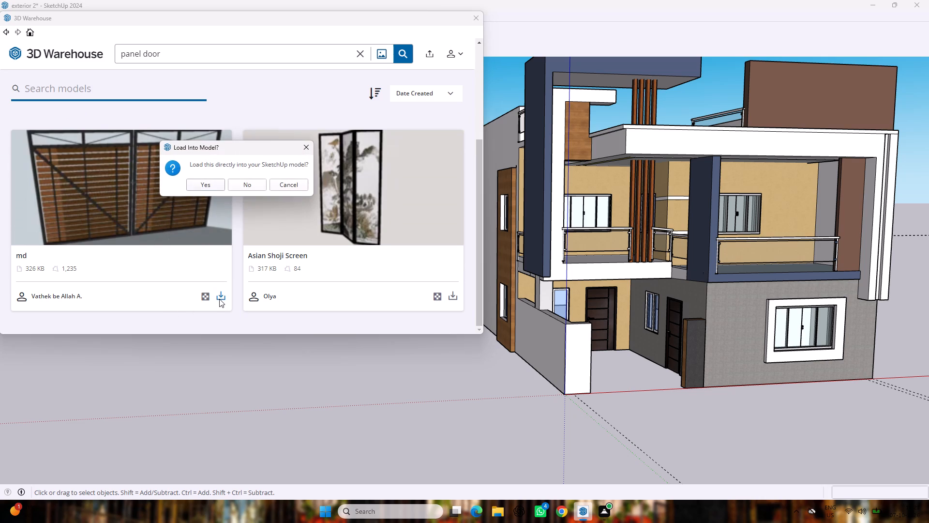
left_click(206, 182)
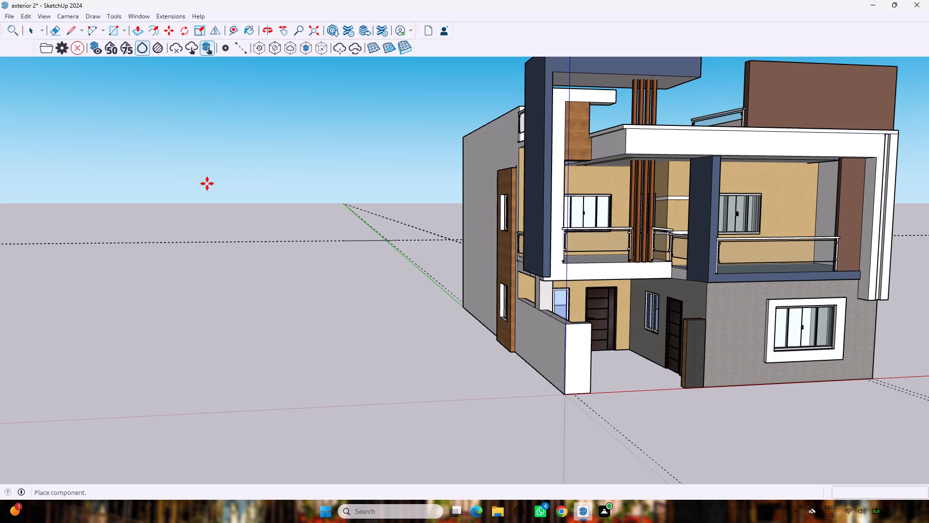
left_click(386, 381)
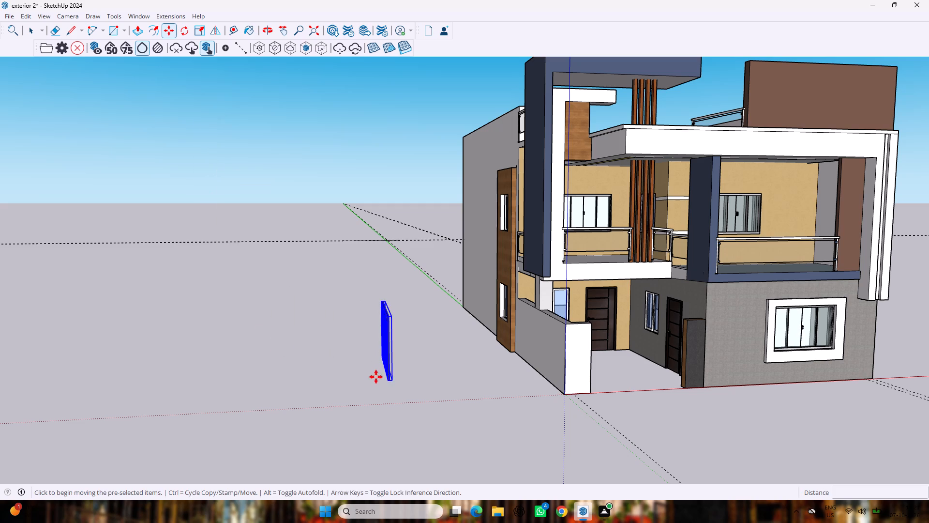
Rotate the slatted gate 90 degrees about the vertical axis at its bottom corner so it runs parallel to the house front.
left_click(189, 25)
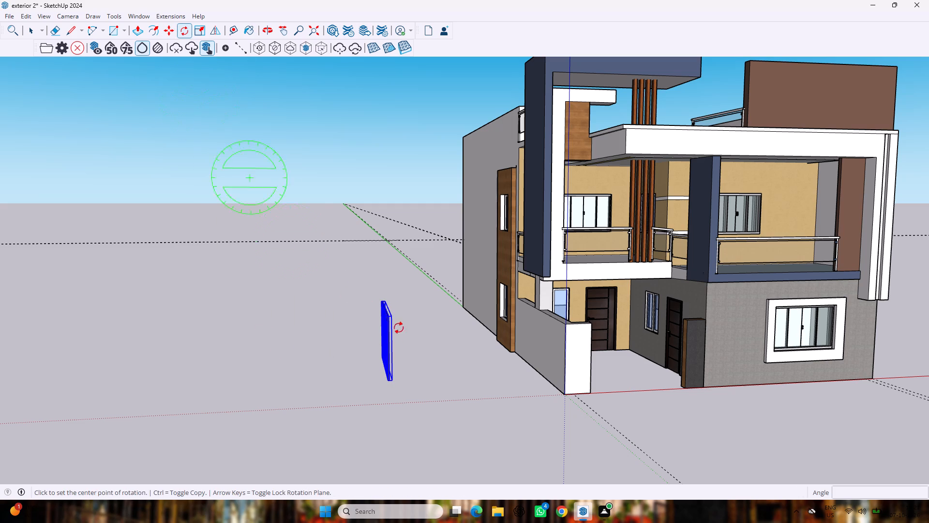
left_click(388, 383)
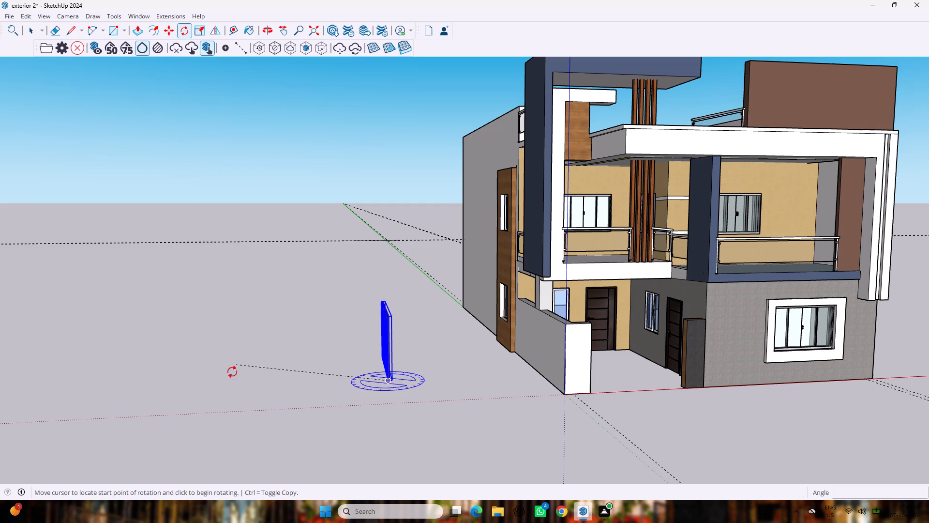
left_click(515, 376)
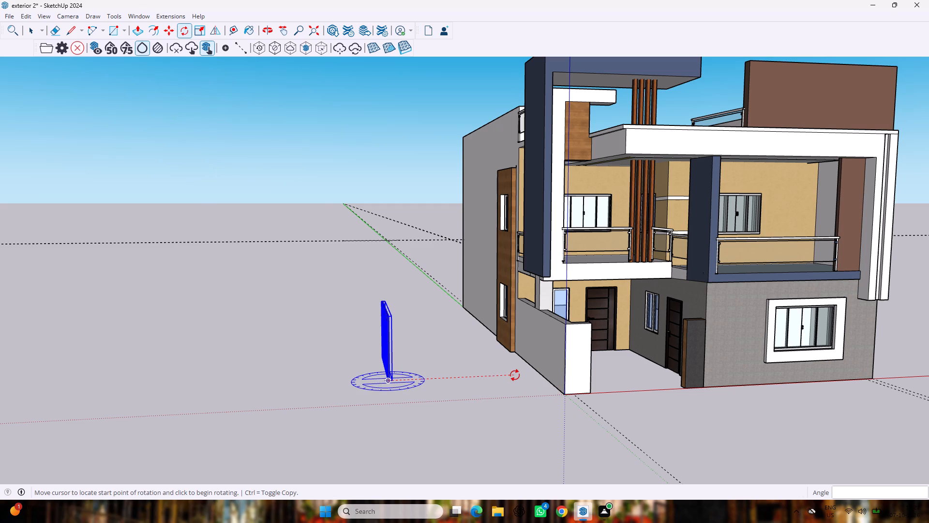
type("90")
key("Return")
Move the gate by its bottom corner to the base corner of the dark pillar at the front entrance.
key("m")
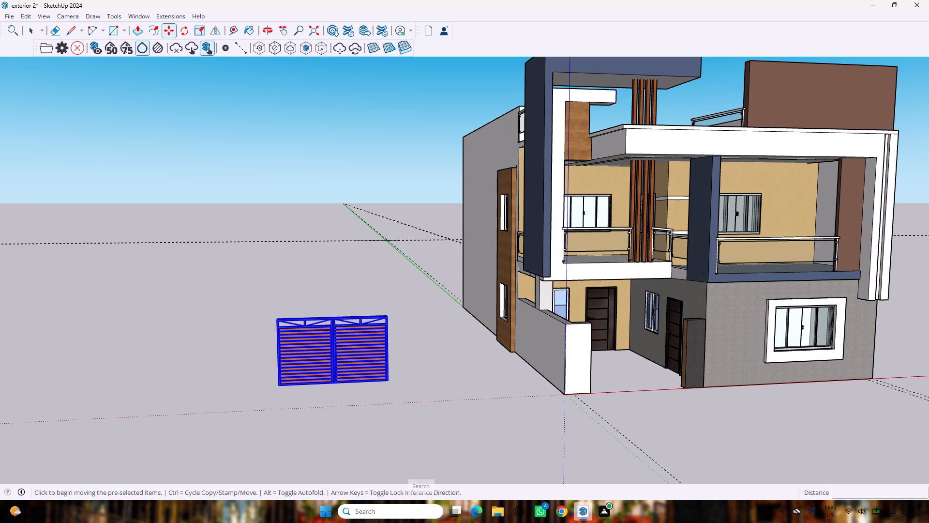
scroll(383, 382, "up", 4)
middle_click_drag(411, 383, 414, 418)
scroll(405, 398, "up", 3)
middle_click_drag(405, 393, 344, 417)
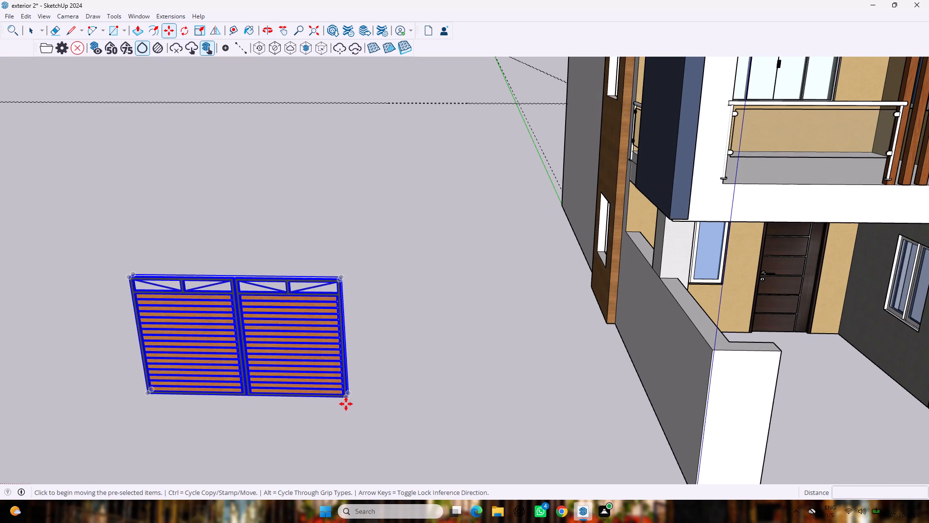
left_click(347, 397)
scroll(542, 406, "down", 15)
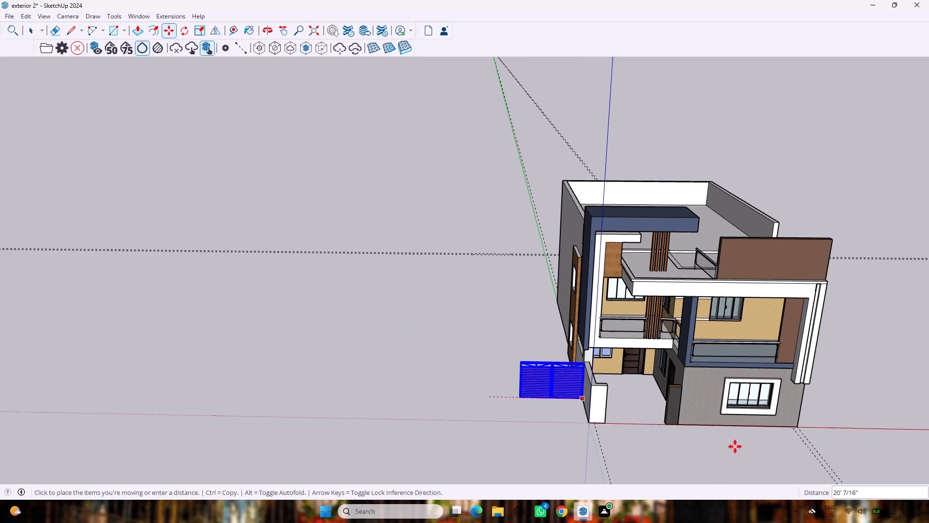
scroll(750, 447, "up", 13)
scroll(718, 413, "up", 1)
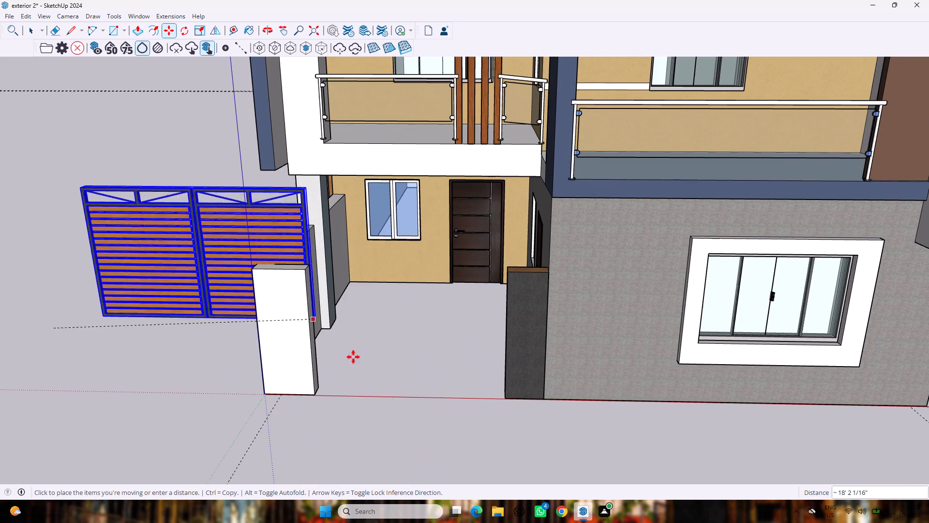
scroll(389, 388, "up", 12)
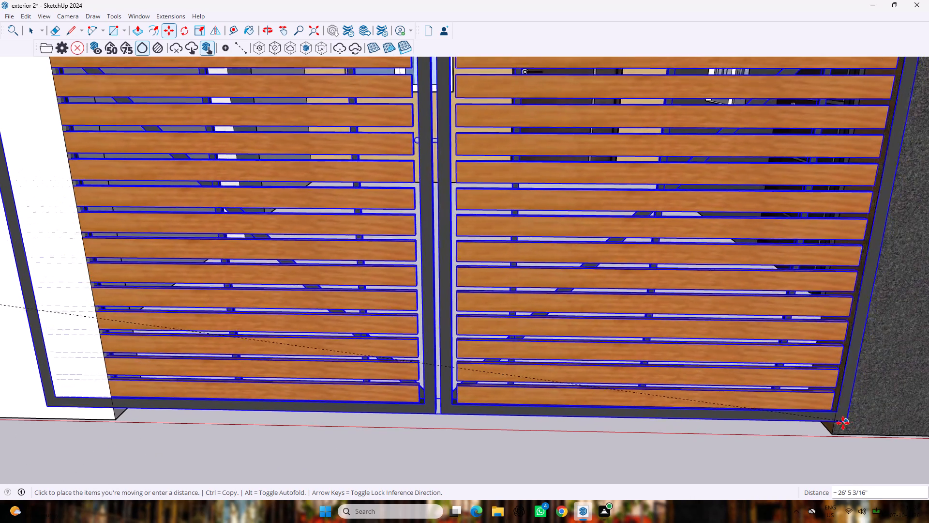
left_click(833, 433)
Scale the gate's width down so its free side meets the edge of the white boundary wall, filling the entrance opening.
scroll(830, 419, "down", 8)
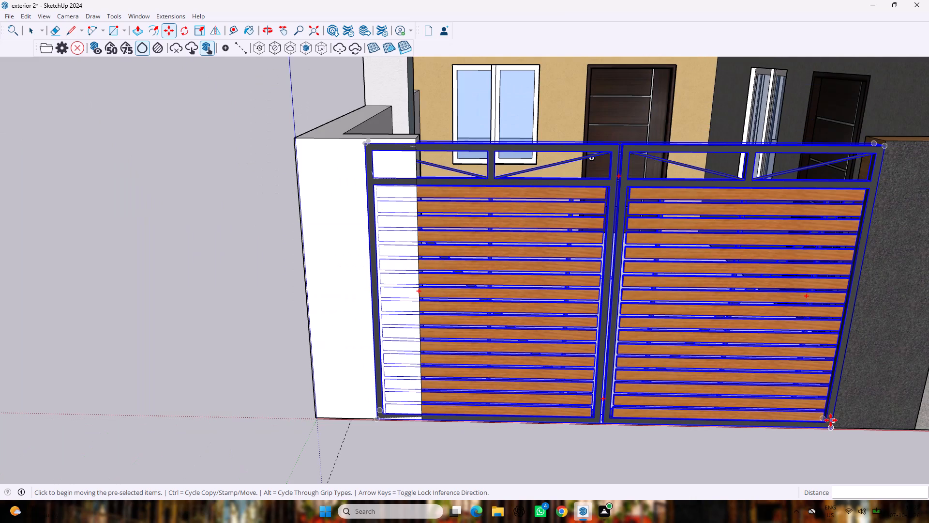
key("s")
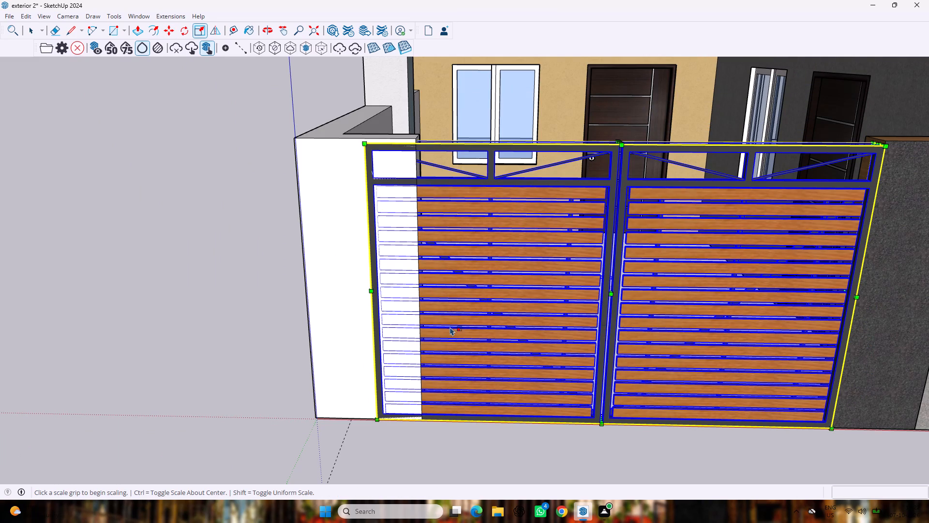
middle_click_drag(451, 330, 467, 410)
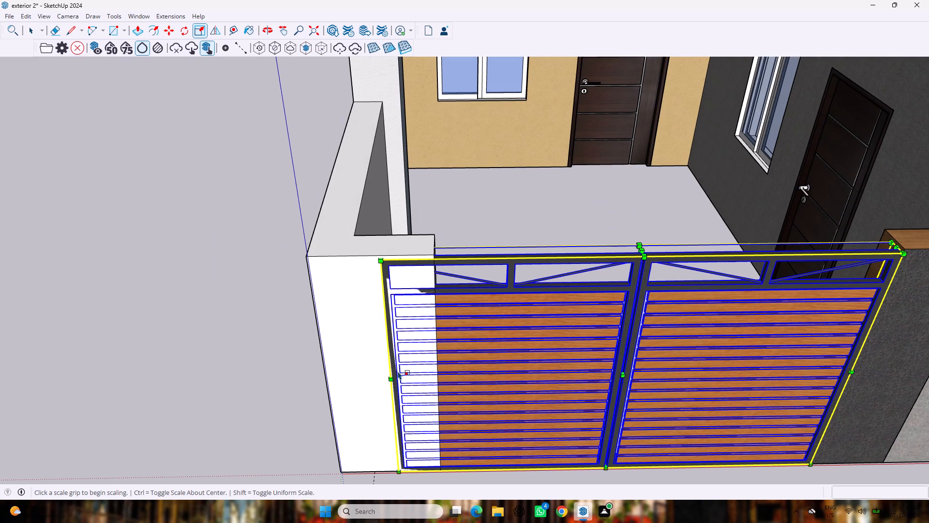
scroll(399, 370, "up", 4)
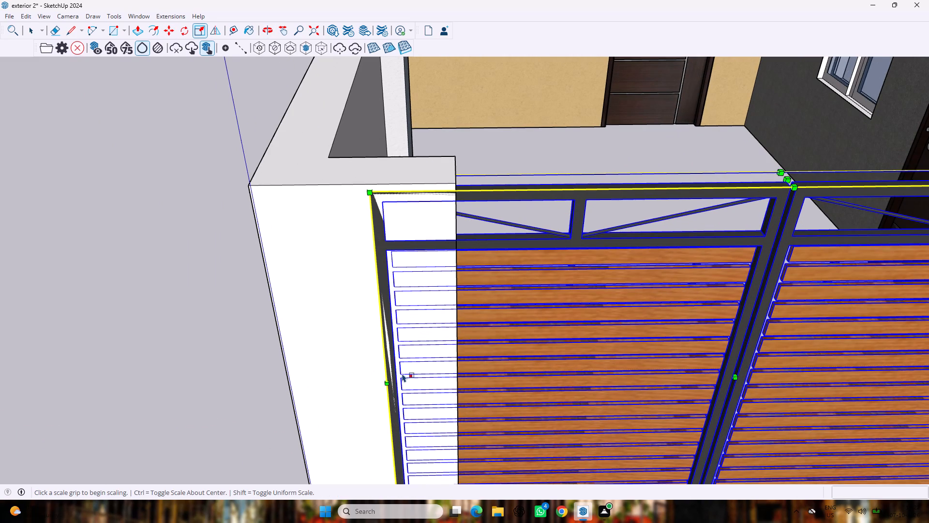
left_click_drag(390, 373, 467, 377)
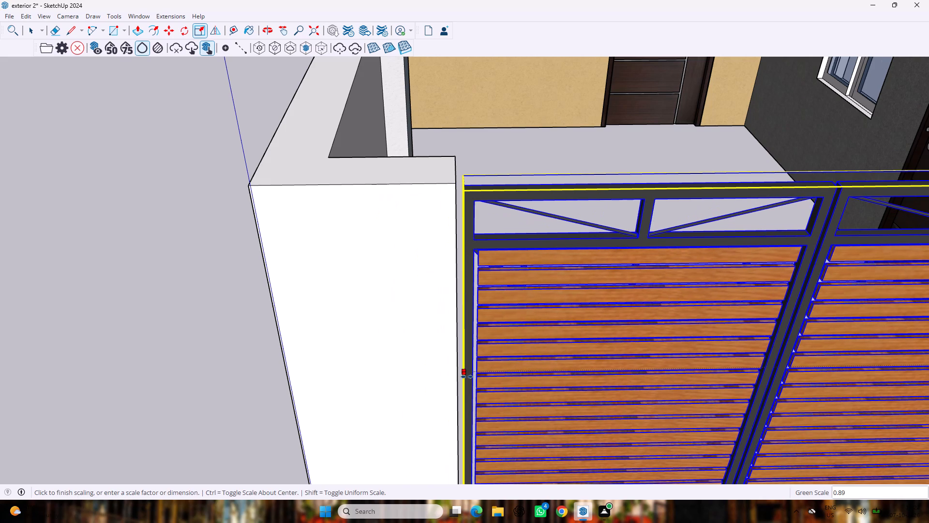
left_click_drag(467, 377, 456, 381)
scroll(456, 378, "down", 3)
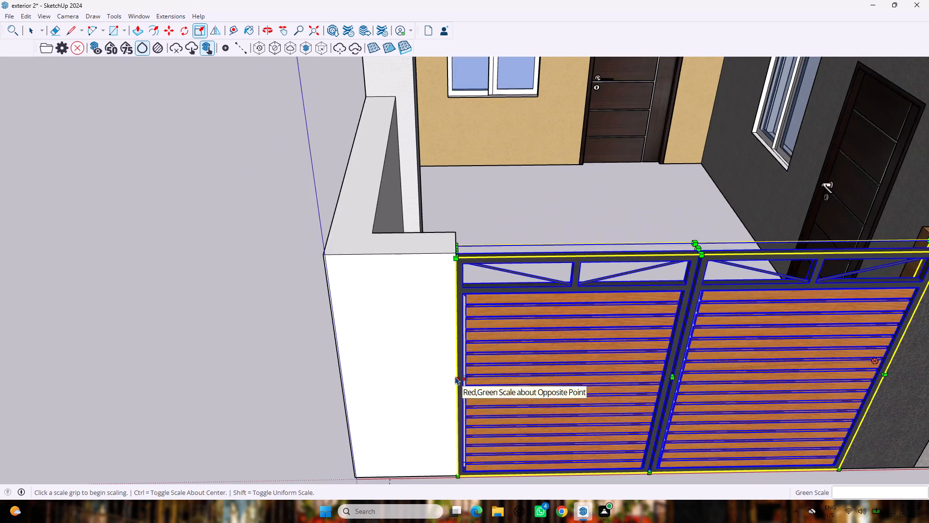
scroll(455, 376, "down", 4)
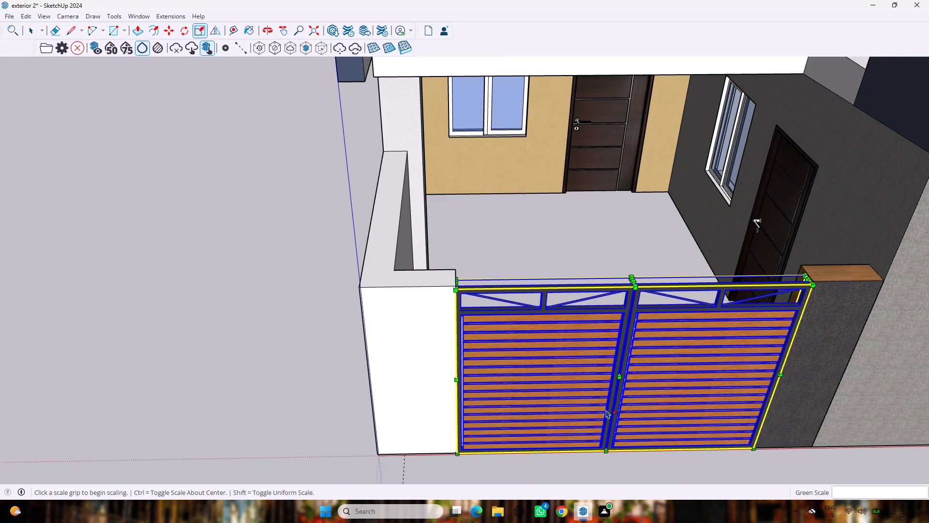
key("space")
Deselect the gate and examine its fit in the front entrance from several angles.
middle_click_drag(659, 457, 612, 359)
scroll(611, 357, "down", 5)
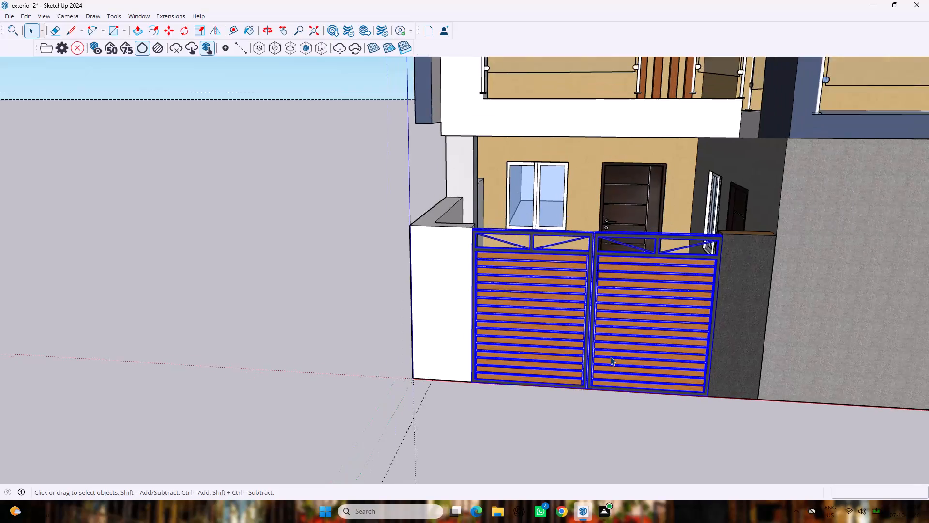
scroll(610, 357, "down", 1)
left_click(592, 400)
middle_click_drag(583, 395, 621, 448)
middle_click(621, 448)
scroll(621, 448, "down", 5)
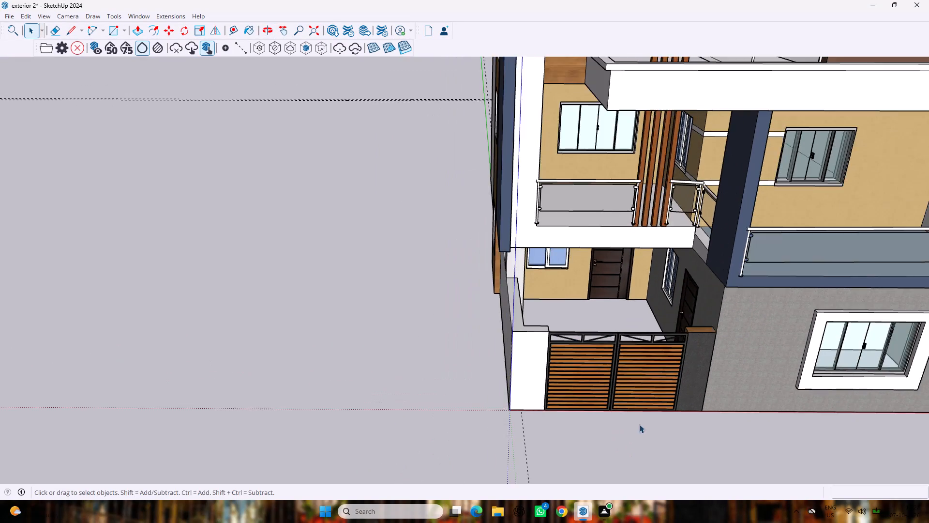
scroll(639, 424, "down", 2)
middle_click_drag(613, 471, 688, 375)
scroll(659, 372, "up", 3)
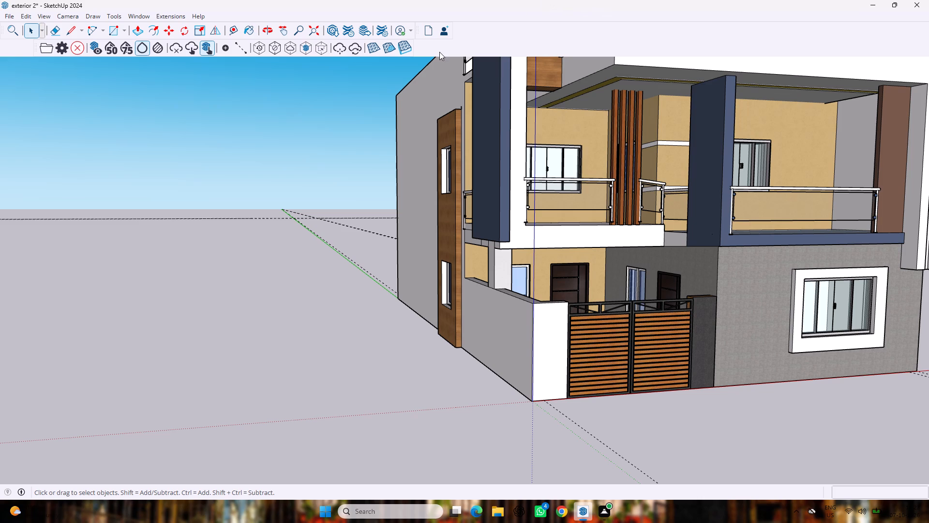
scroll(243, 45, "down", 7)
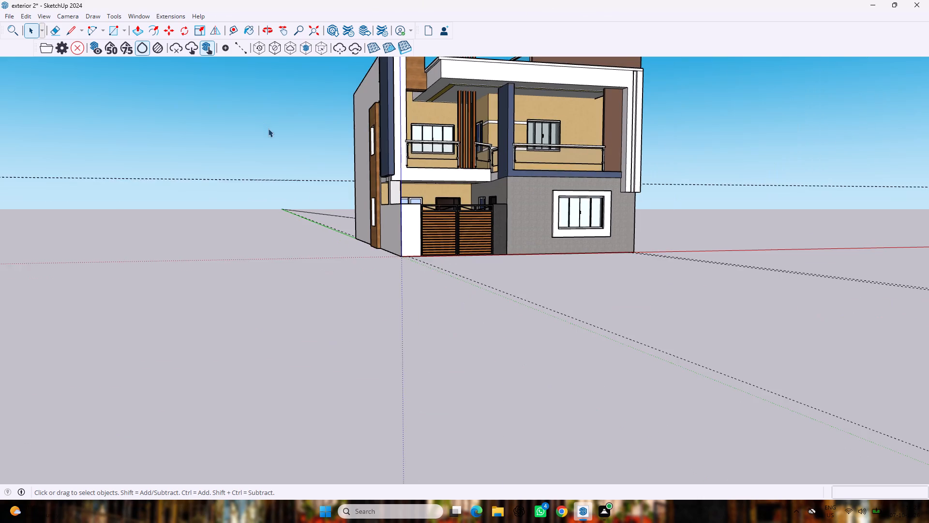
middle_click_drag(282, 191, 297, 313)
scroll(334, 250, "up", 6)
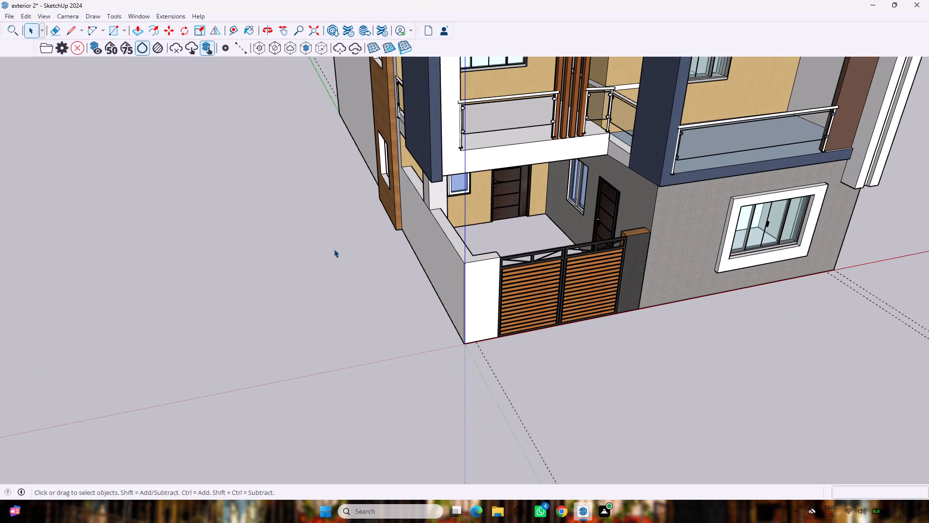
Open 3D Warehouse and search it for "plants".
left_click(142, 18)
left_click(146, 92)
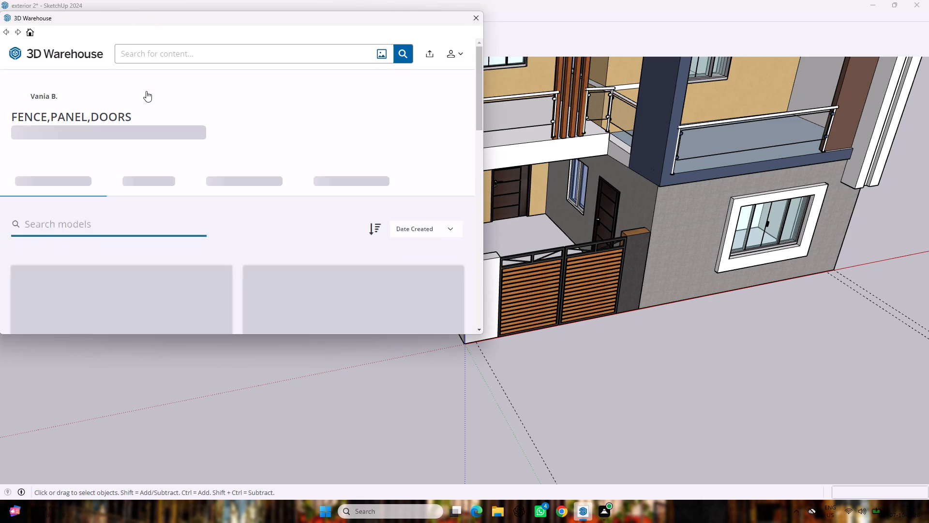
left_click(149, 61)
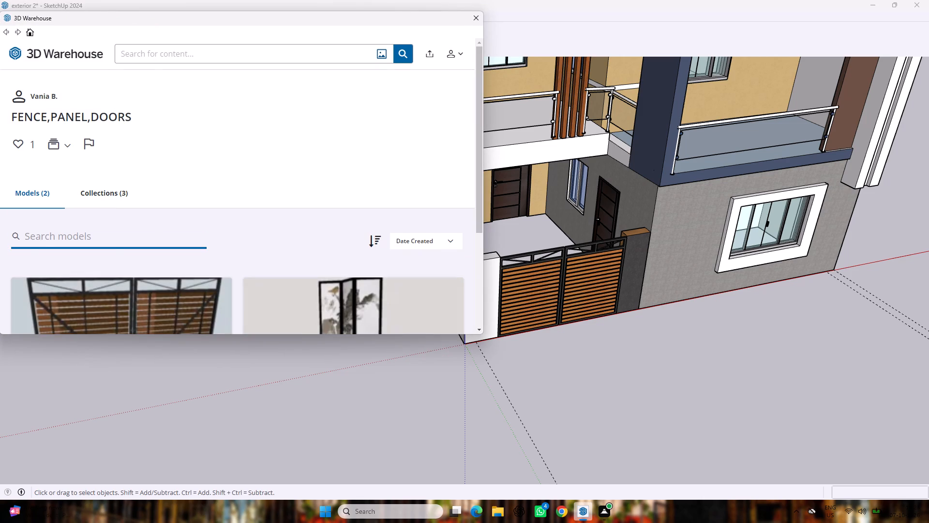
type("plants")
key("Return")
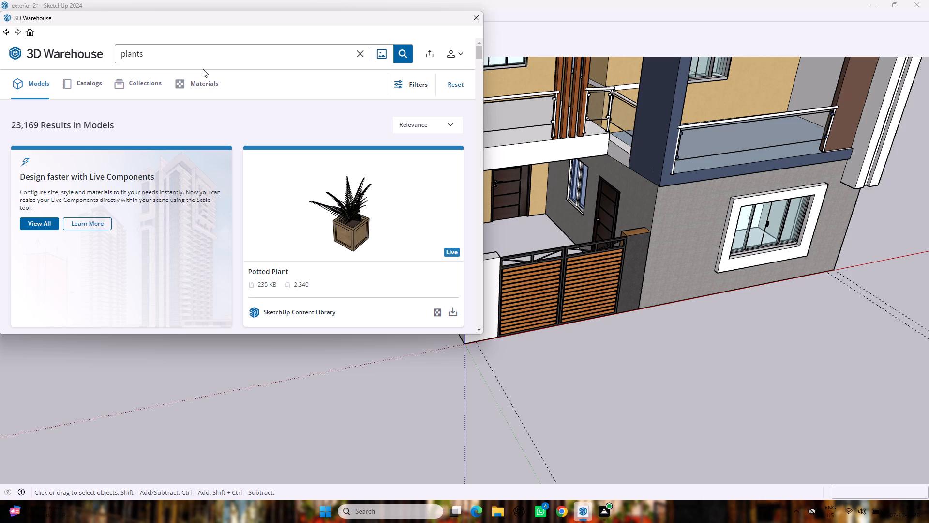
Browse the 3D Warehouse collections for "plants" to look for plants that suit the house exterior.
left_click(146, 81)
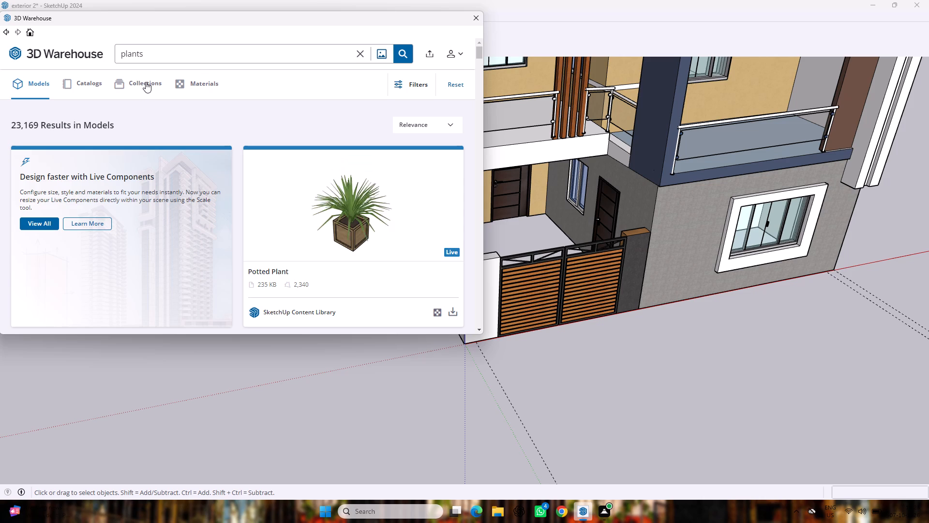
scroll(207, 125, "down", 2)
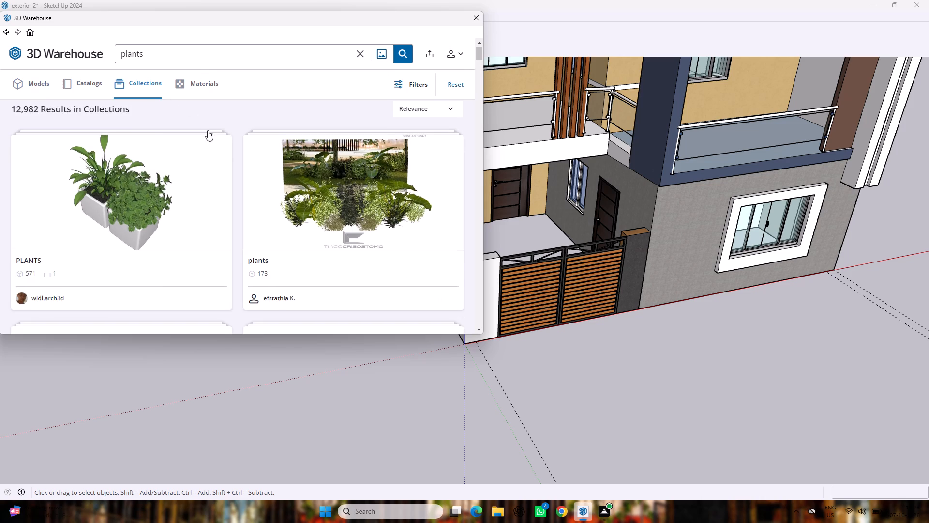
scroll(208, 130, "down", 7)
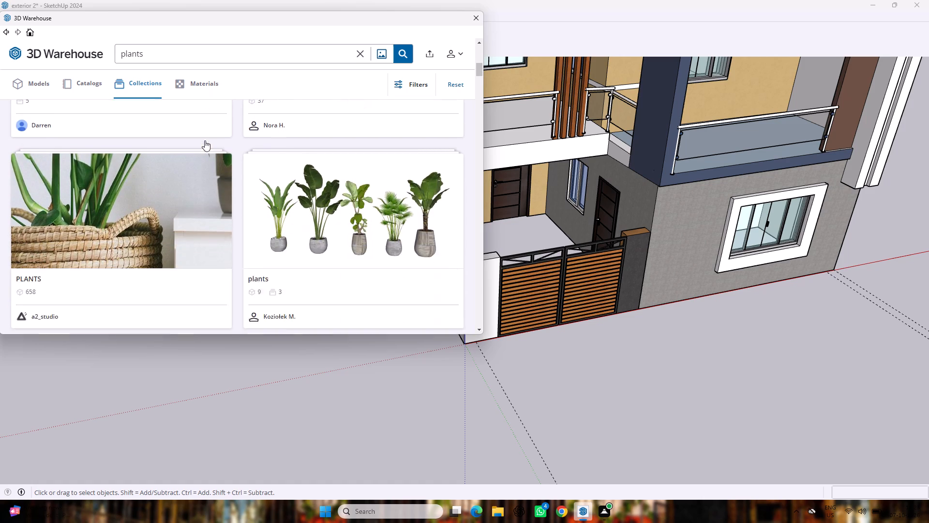
scroll(205, 140, "down", 5)
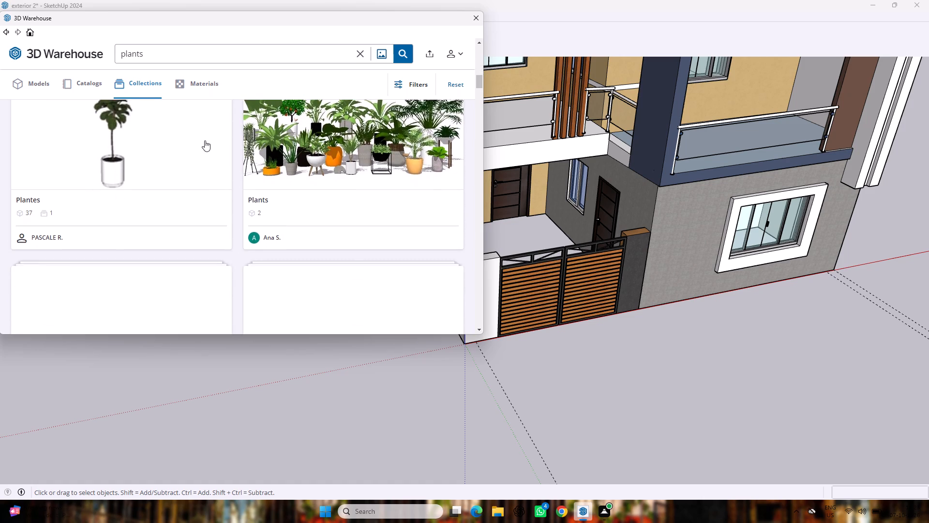
scroll(205, 140, "down", 4)
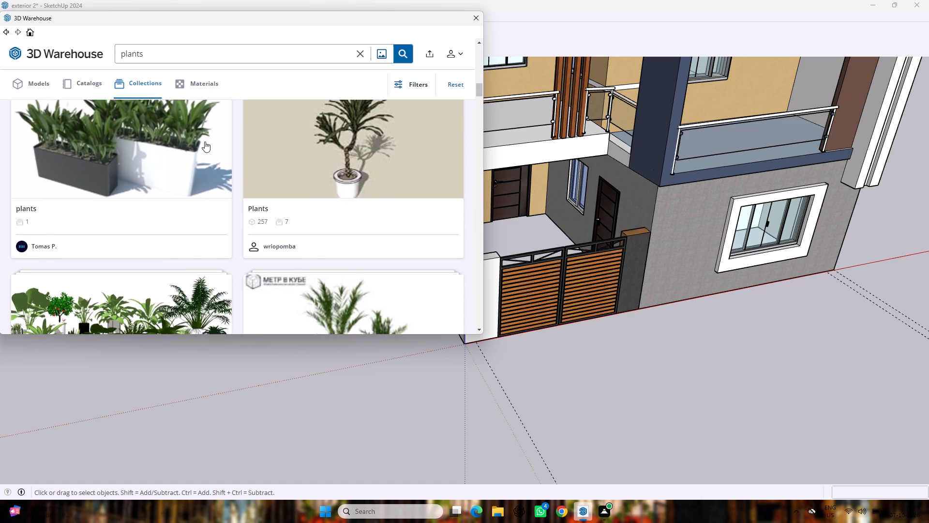
scroll(205, 141, "down", 6)
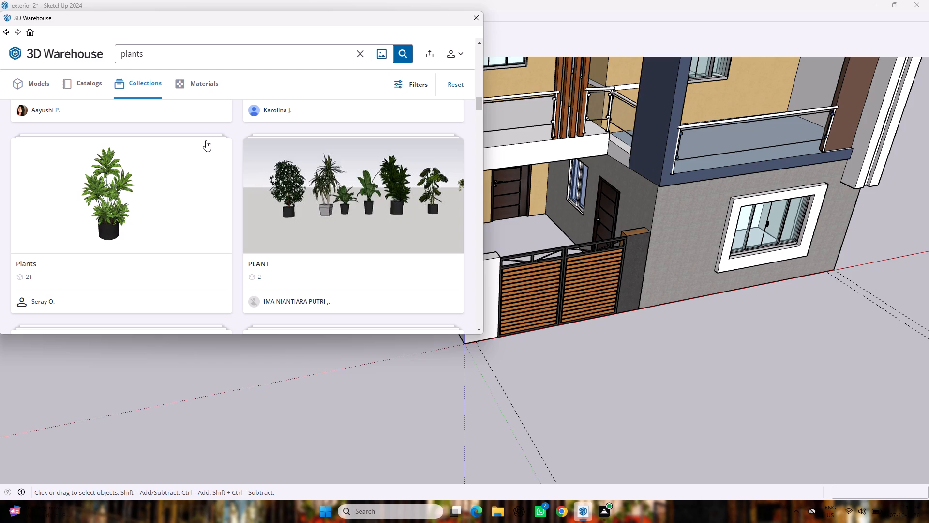
scroll(206, 140, "down", 5)
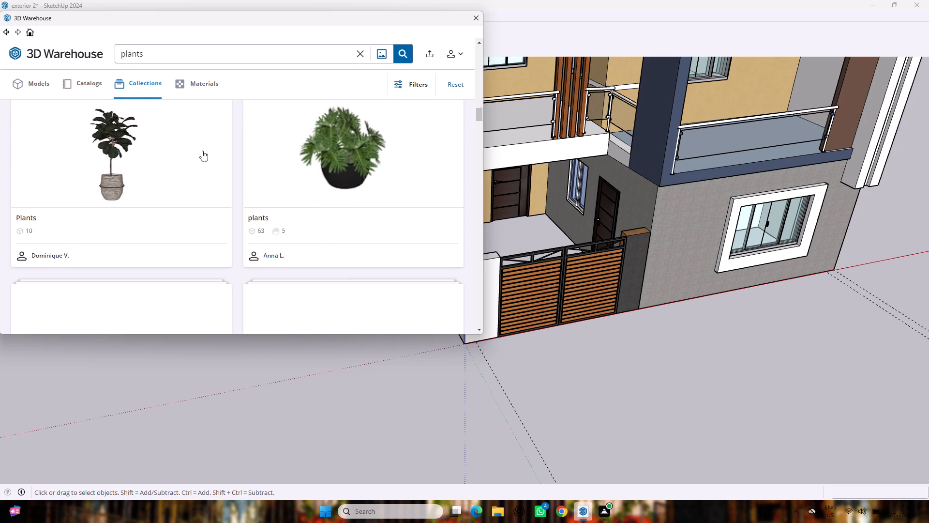
scroll(201, 149, "down", 11)
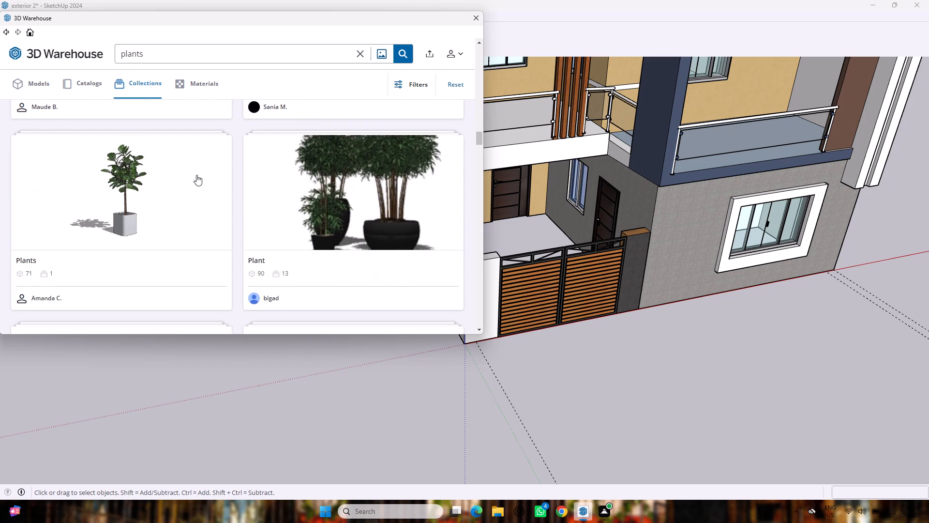
scroll(196, 175, "down", 3)
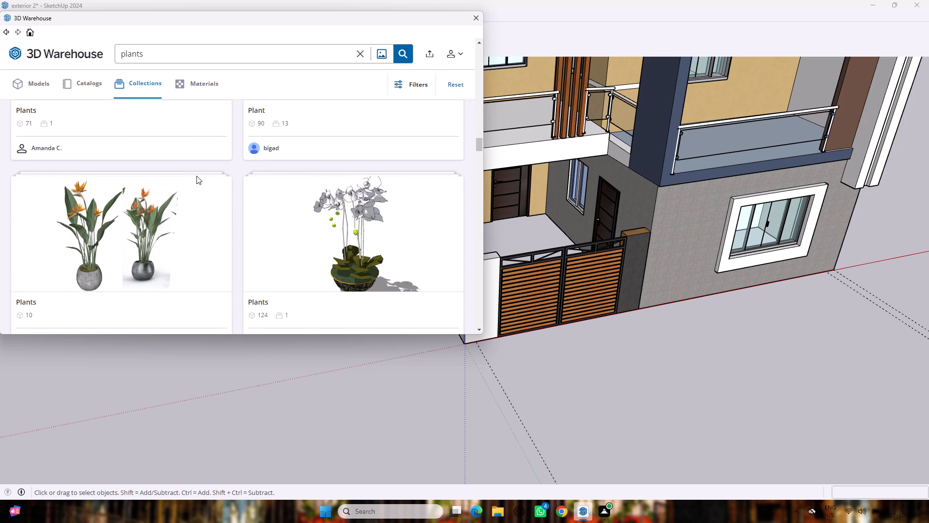
scroll(196, 176, "down", 2)
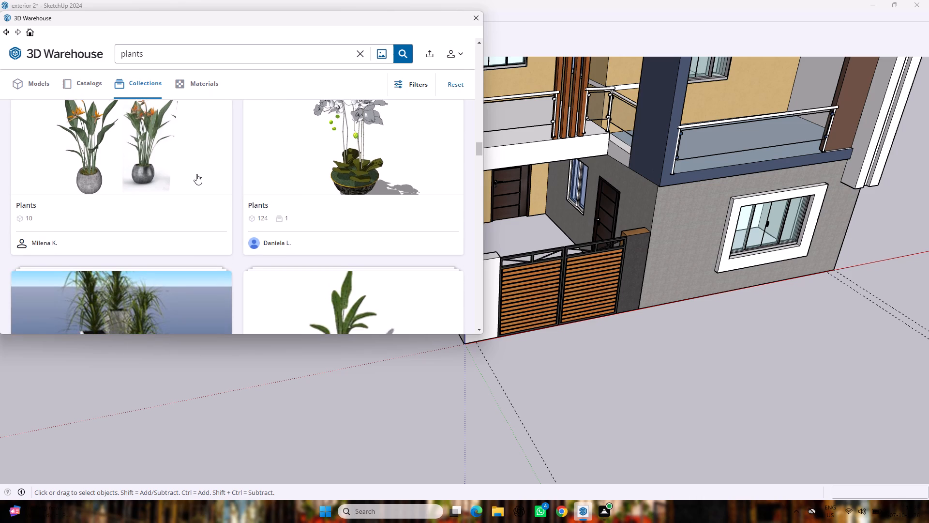
scroll(196, 174, "down", 10)
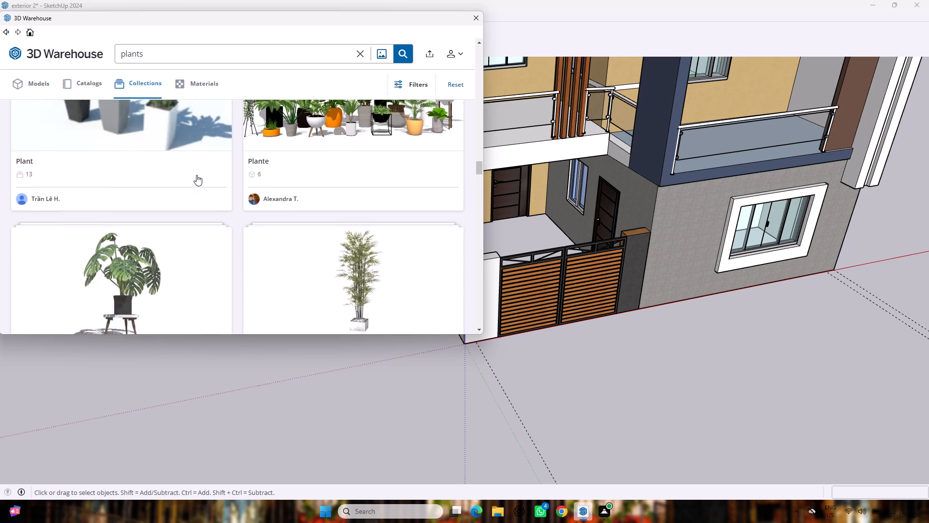
scroll(196, 175, "down", 8)
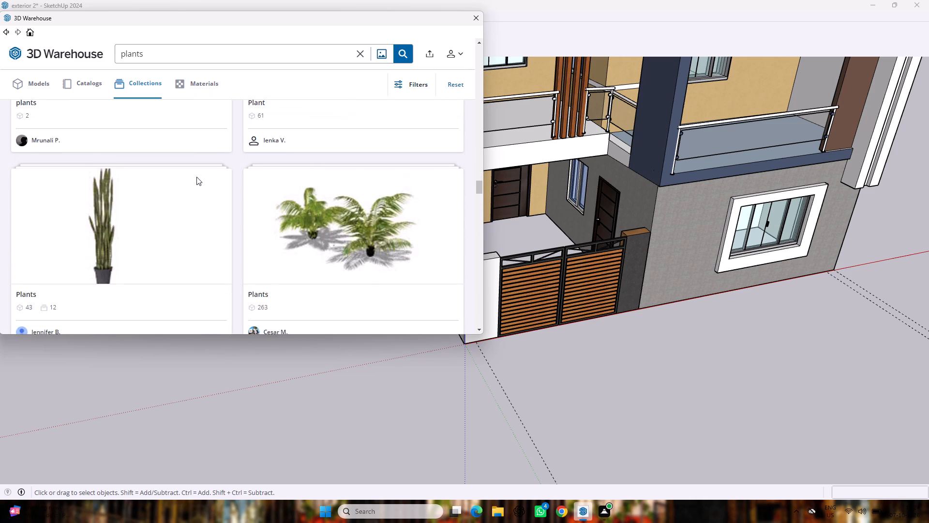
scroll(196, 177, "down", 7)
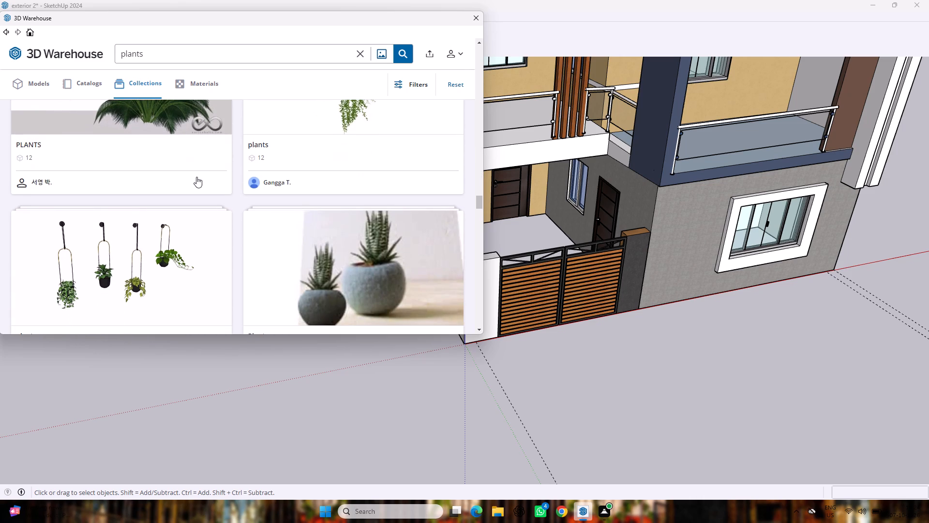
scroll(196, 177, "down", 6)
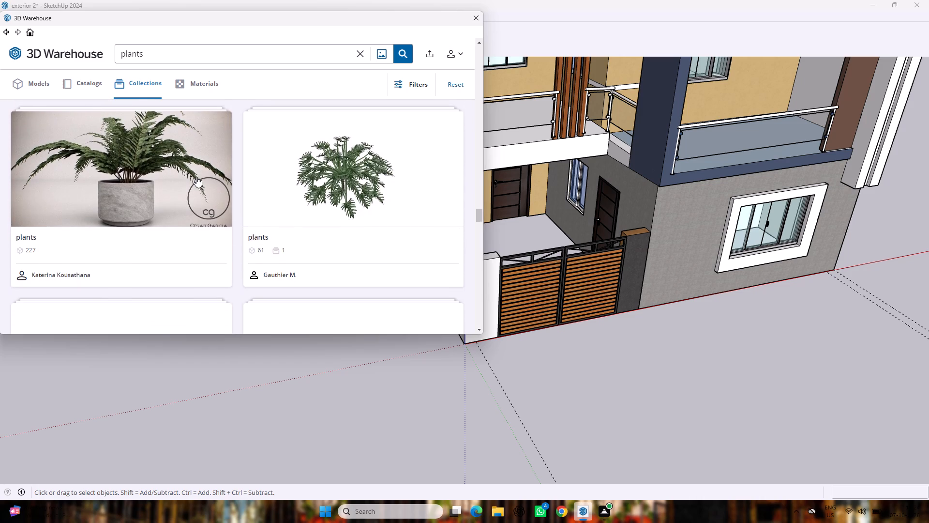
scroll(196, 177, "down", 8)
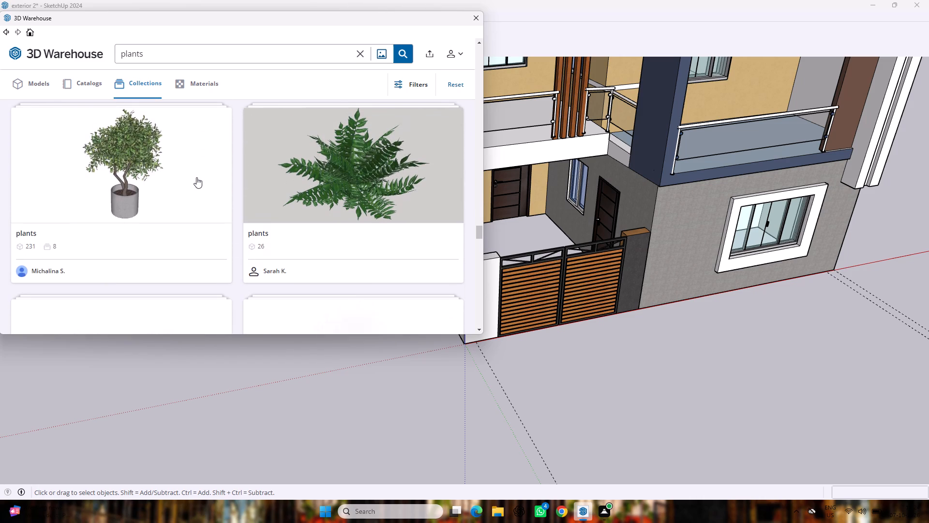
scroll(293, 173, "down", 6)
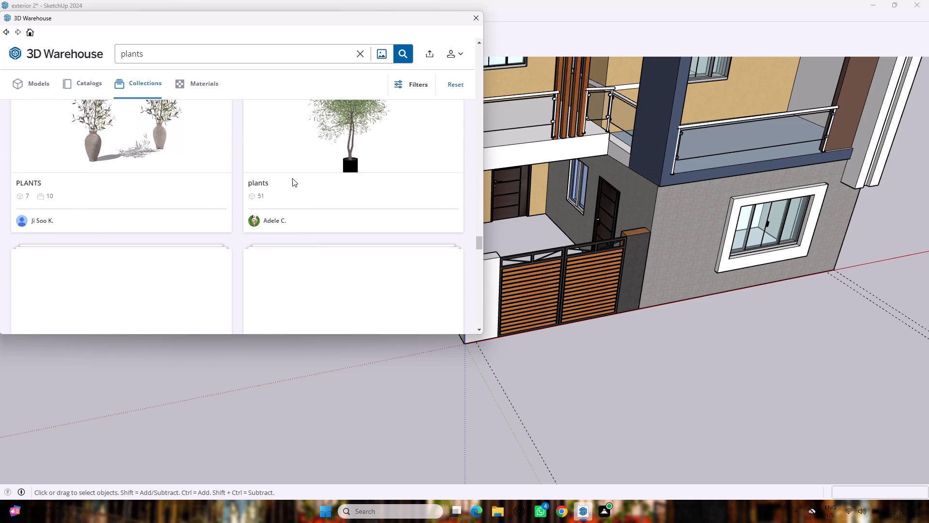
scroll(292, 178, "down", 4)
scroll(292, 181, "up", 3)
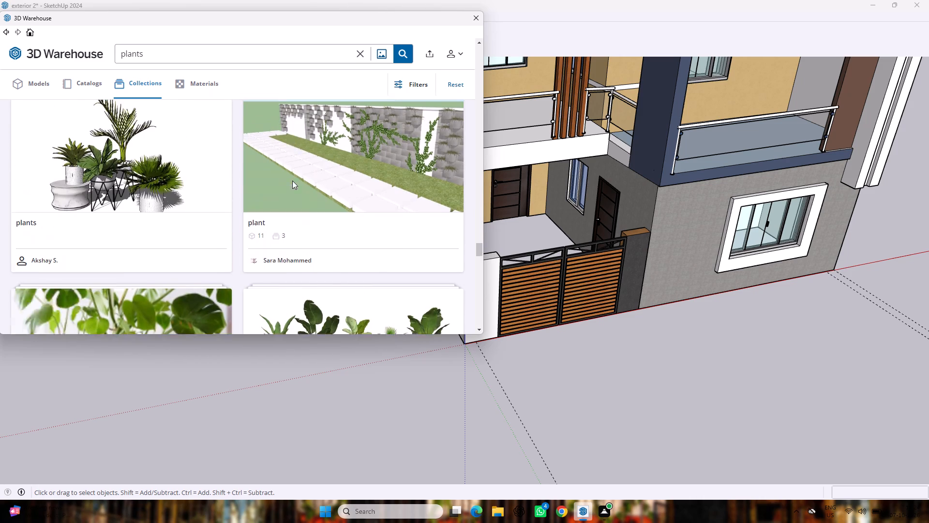
scroll(292, 181, "down", 7)
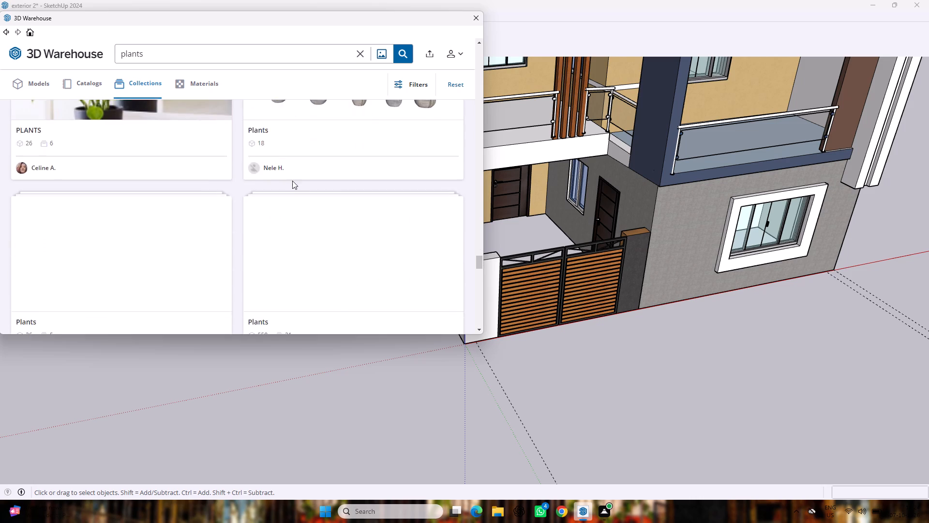
scroll(292, 181, "down", 7)
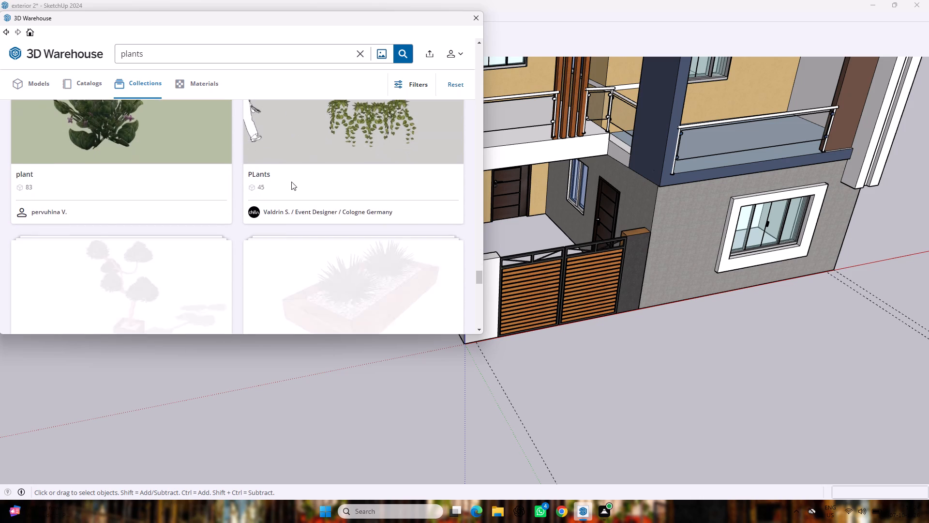
scroll(291, 182, "down", 11)
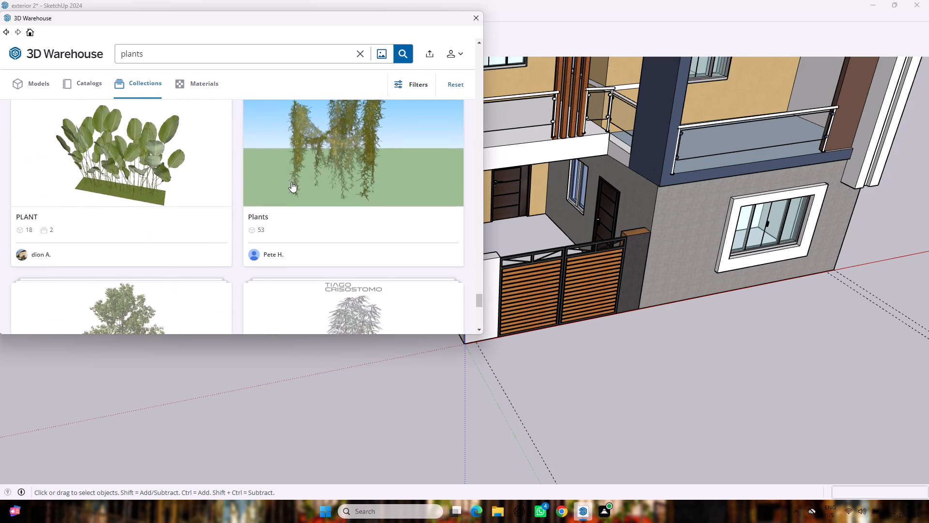
scroll(291, 182, "up", 20)
scroll(291, 182, "up", 5)
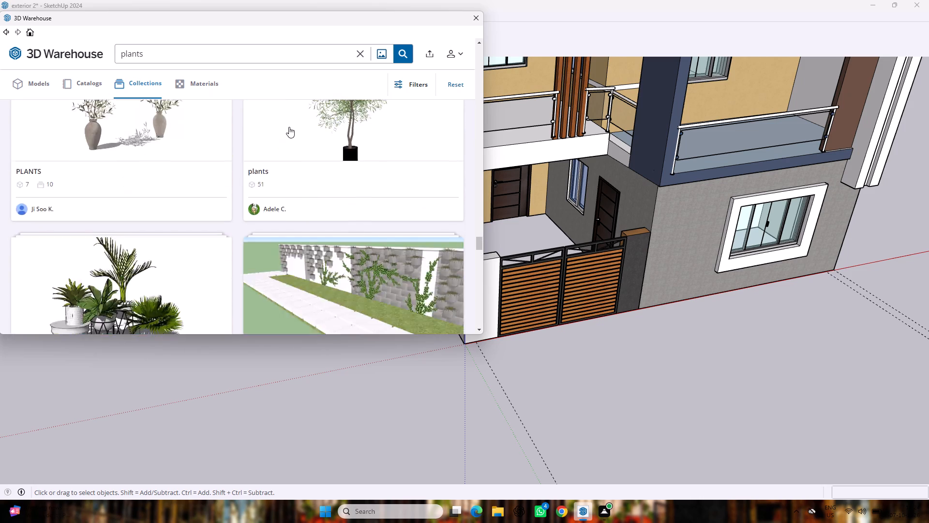
scroll(289, 127, "up", 20)
scroll(289, 127, "up", 7)
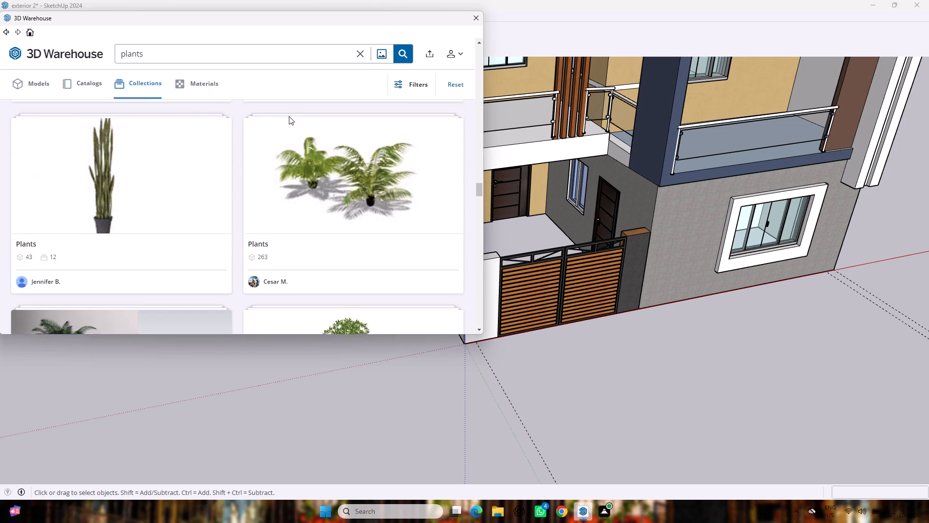
scroll(289, 116, "up", 20)
scroll(289, 116, "up", 7)
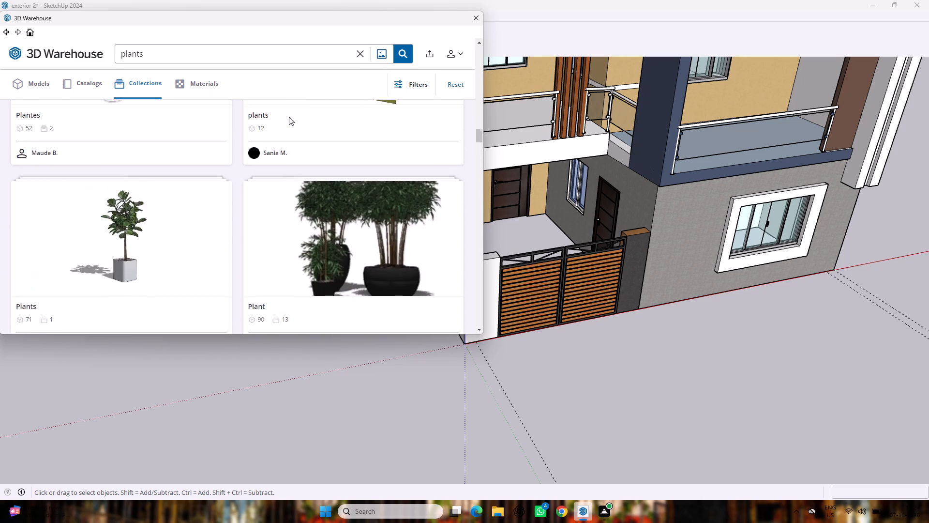
scroll(289, 117, "up", 8)
scroll(289, 117, "up", 14)
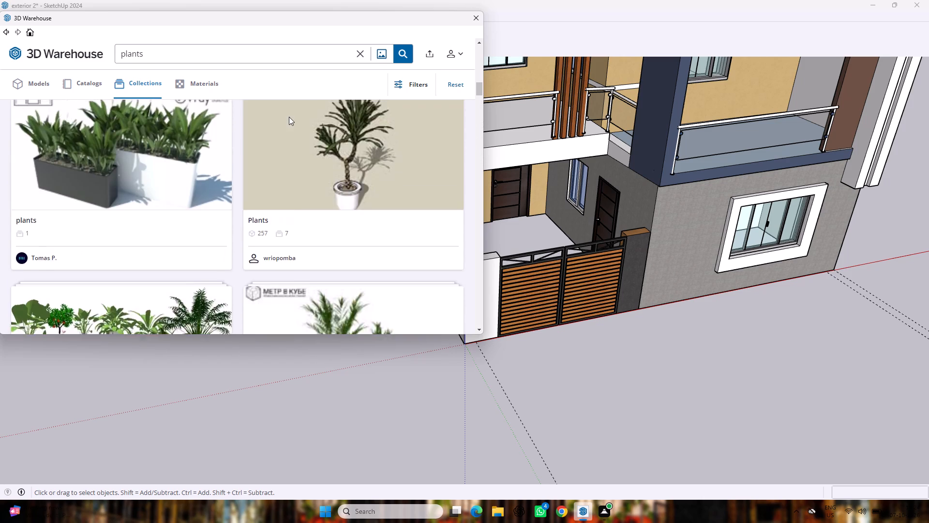
scroll(289, 117, "up", 2)
scroll(289, 117, "up", 20)
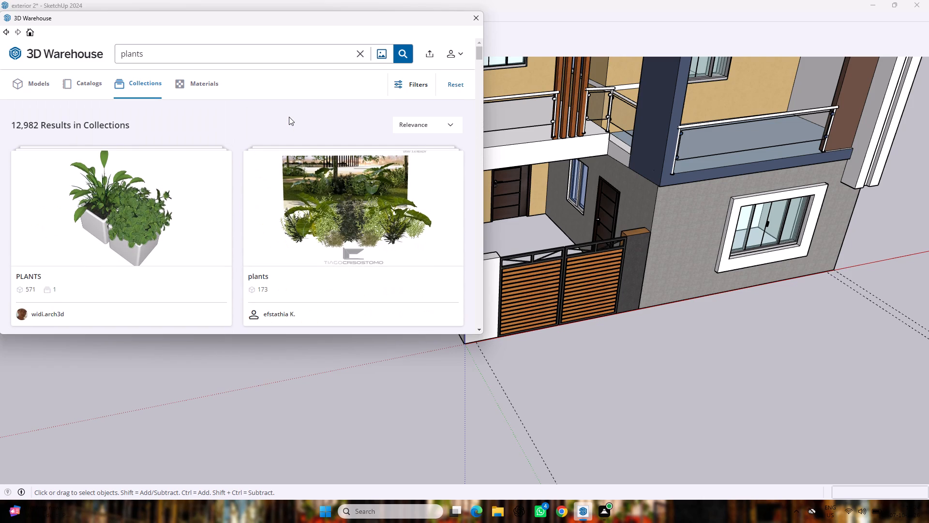
scroll(293, 185, "up", 7)
Return to the individual models found for "plants" and examine them for one that suits the house exterior.
left_click(30, 88)
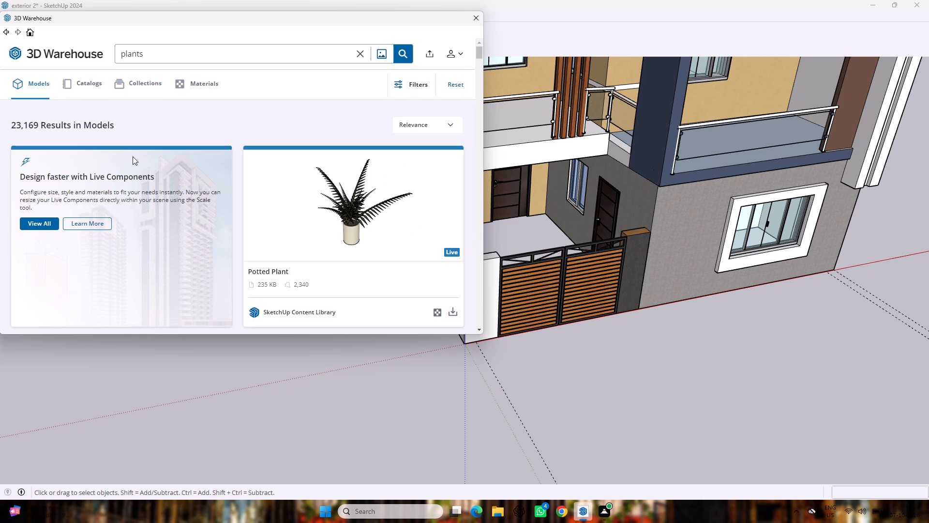
scroll(266, 199, "down", 11)
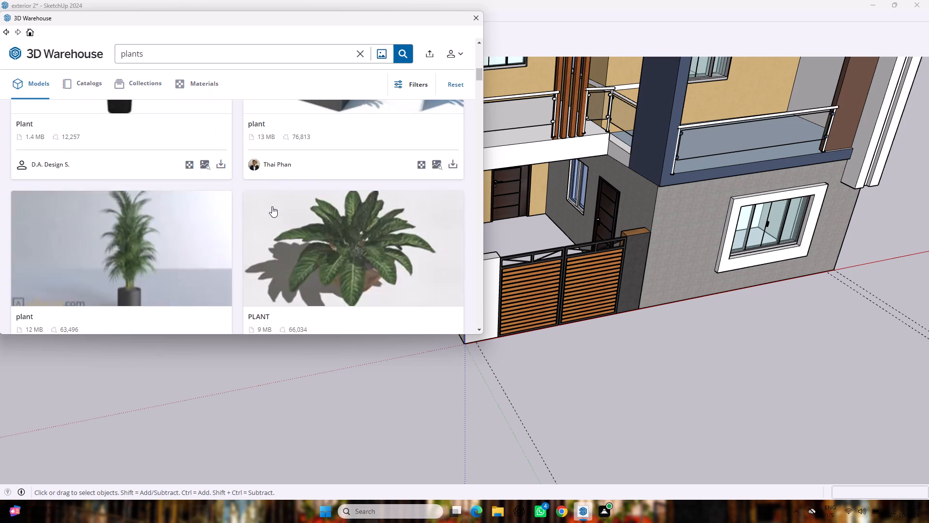
scroll(272, 206, "down", 11)
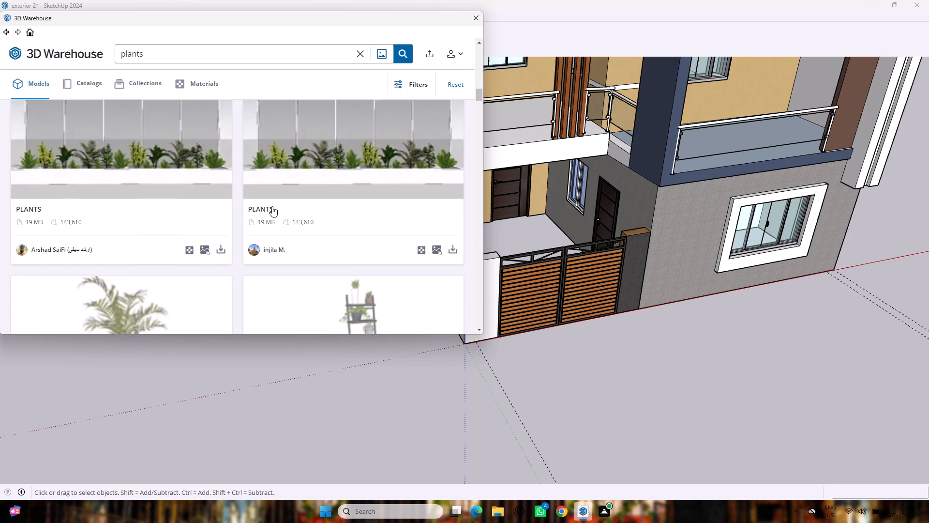
scroll(272, 206, "down", 10)
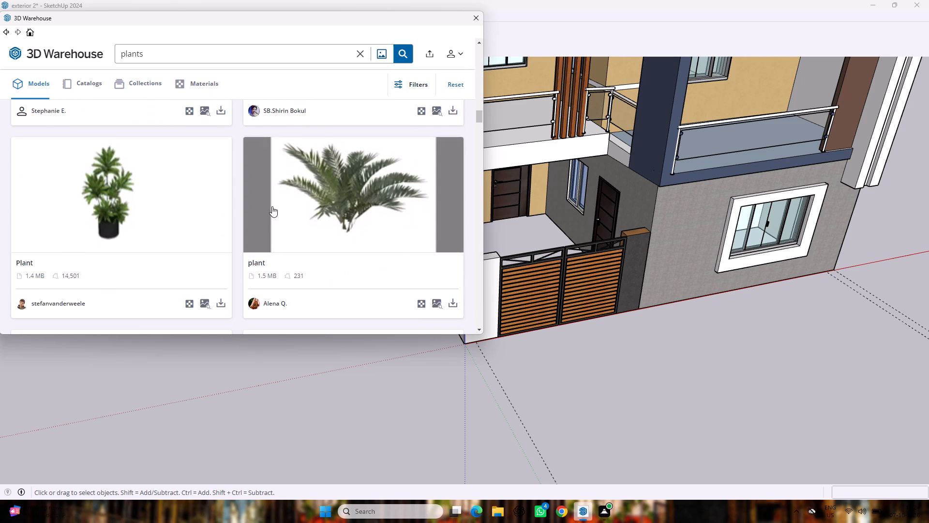
scroll(272, 206, "down", 12)
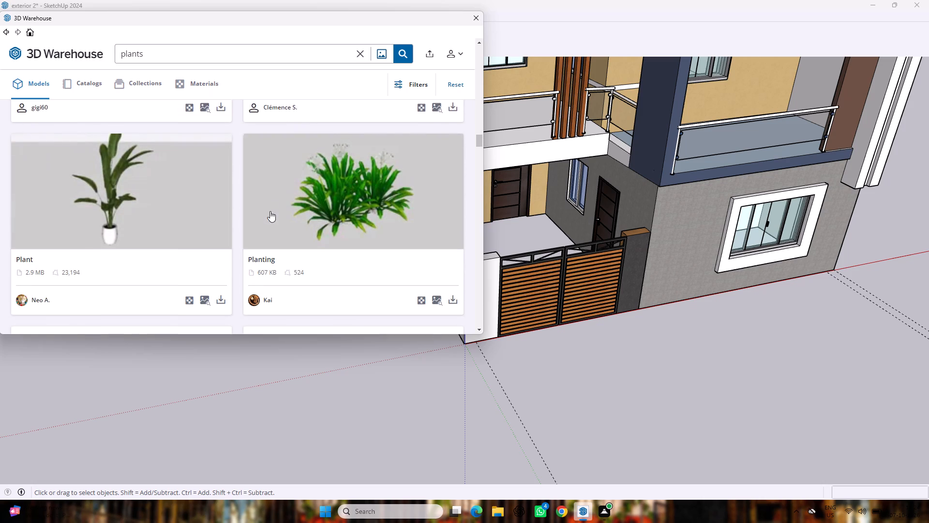
scroll(270, 211, "down", 9)
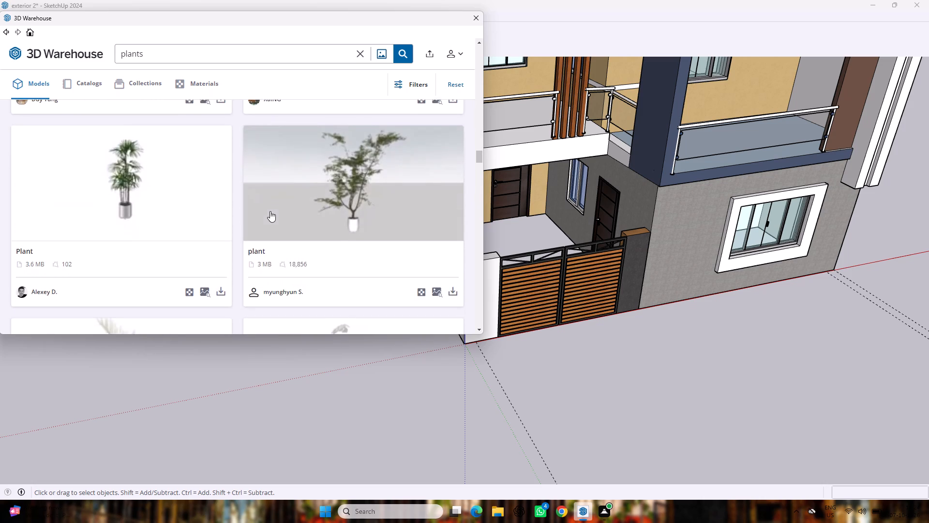
scroll(270, 211, "down", 10)
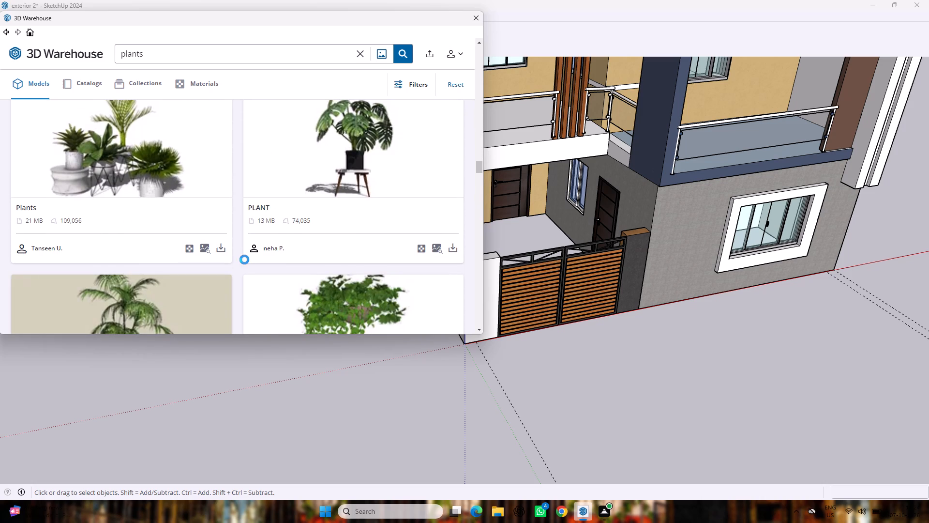
scroll(239, 260, "down", 4)
scroll(239, 260, "up", 6)
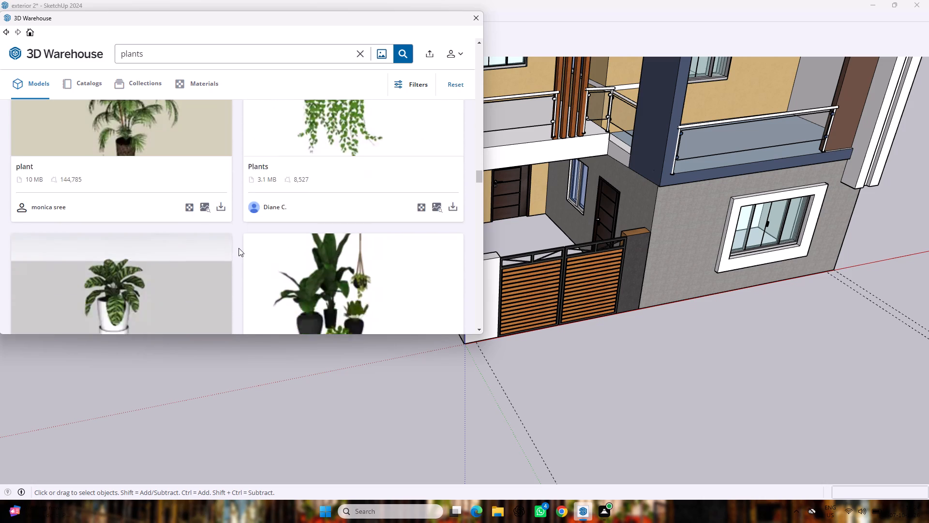
scroll(239, 248, "up", 3)
scroll(239, 248, "down", 1)
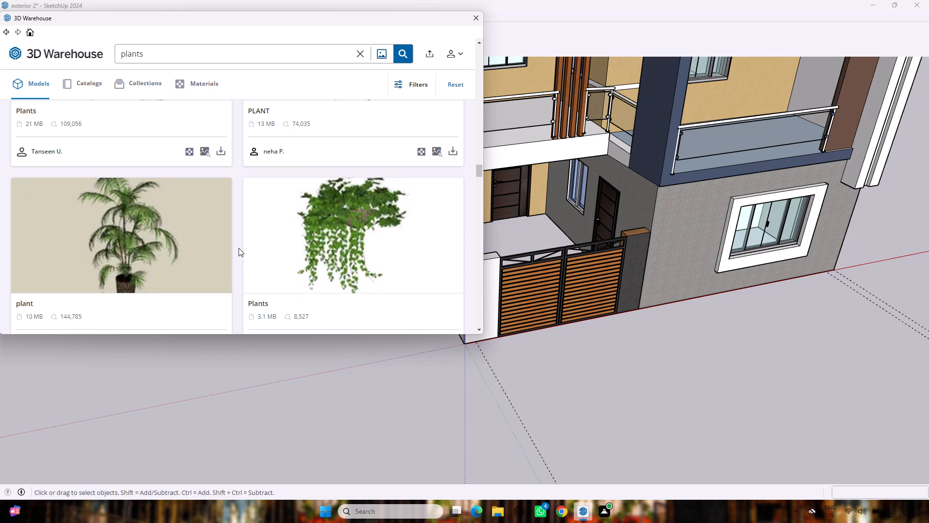
scroll(239, 248, "down", 9)
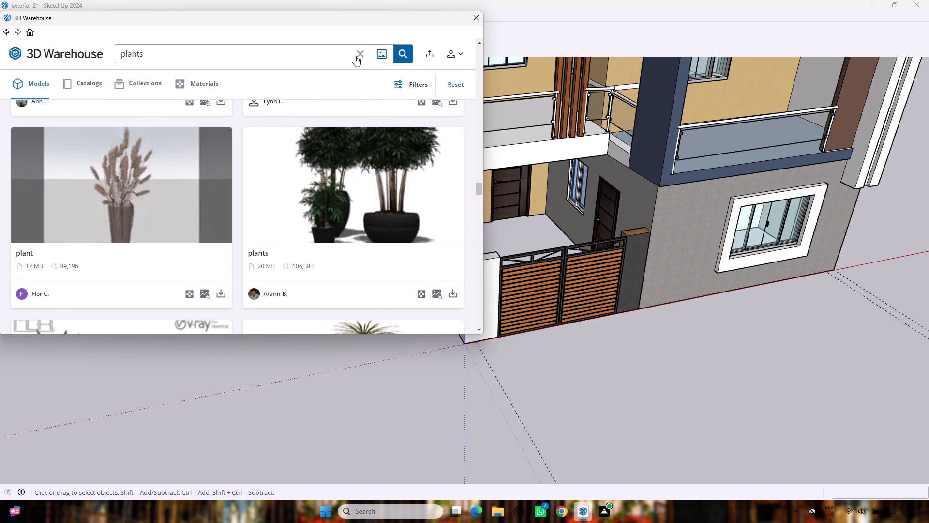
Search 3D Warehouse for "coconut tree" and look over the models.
left_click(355, 56)
type("coc")
type("onut tree")
key("Return")
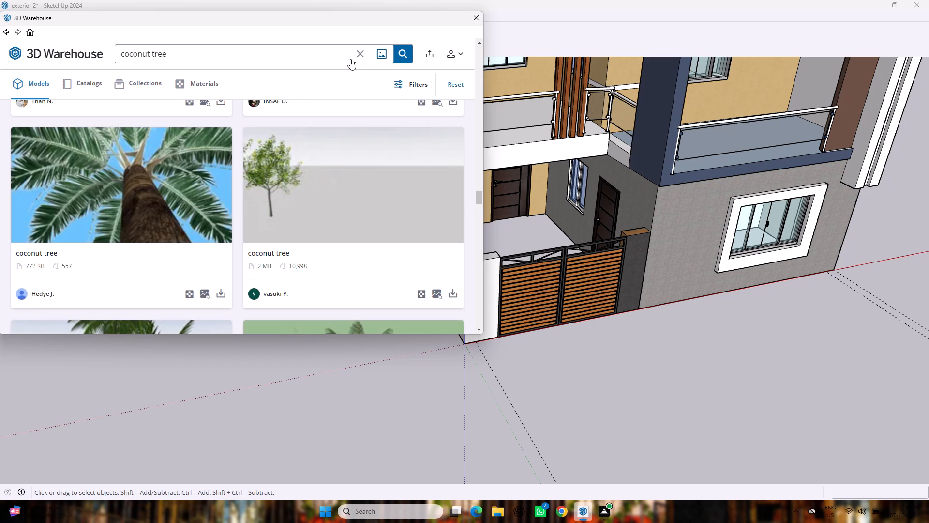
scroll(184, 198, "down", 4)
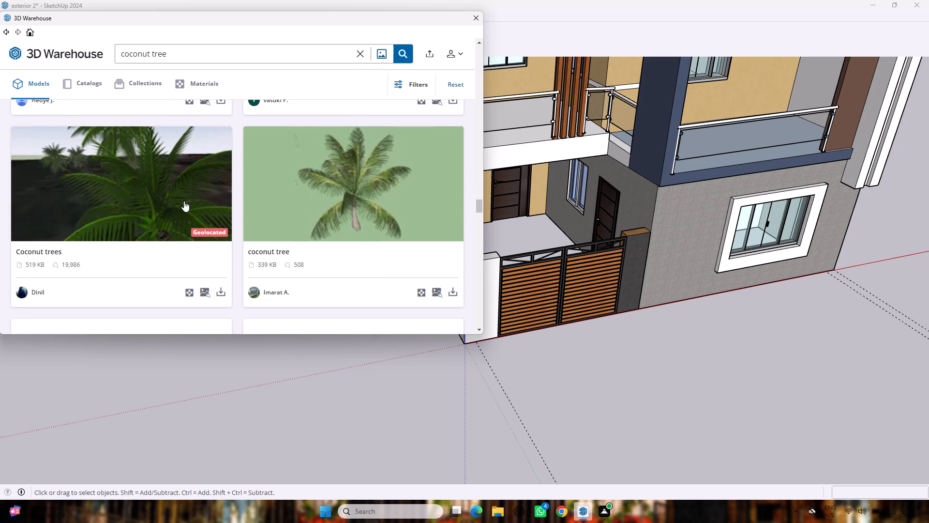
Browse the 3D Warehouse collections for "coconut tree" for one with plants that suit the house exterior.
left_click(157, 89)
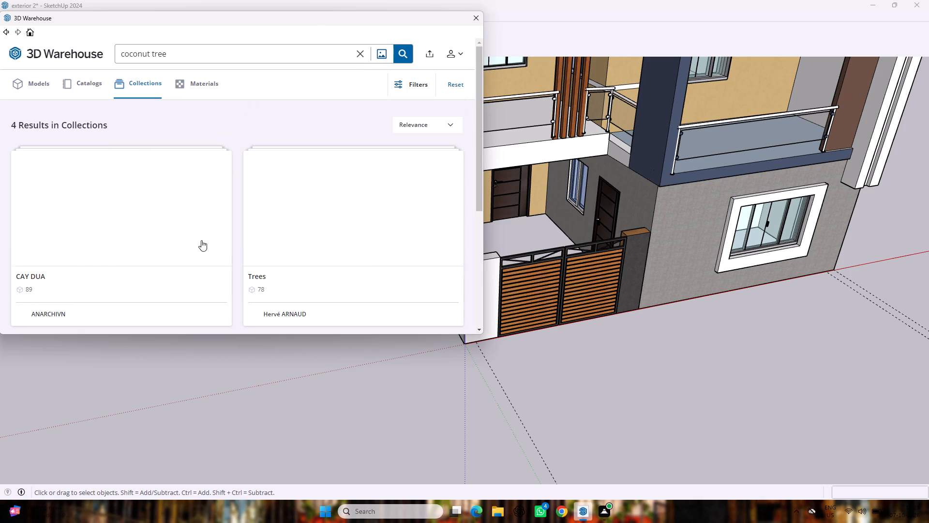
scroll(227, 205, "down", 7)
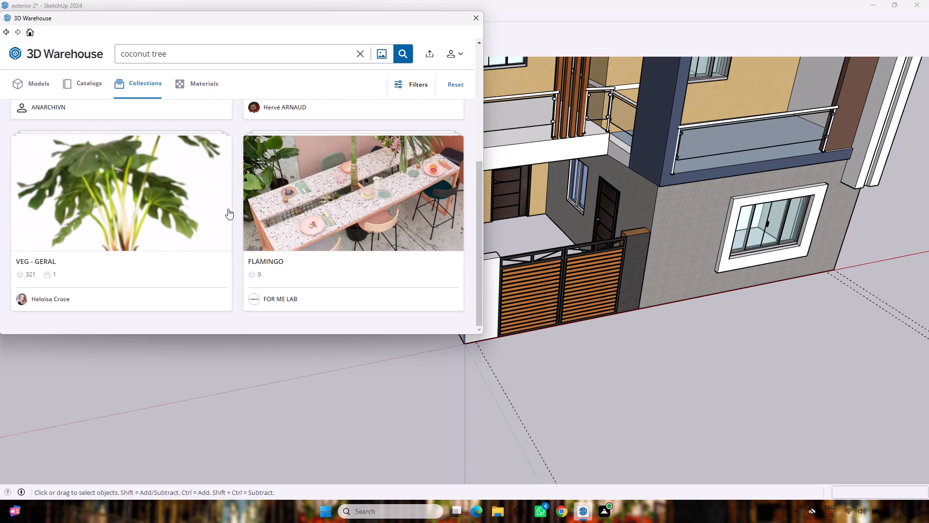
scroll(228, 209, "down", 2)
scroll(153, 222, "down", 4)
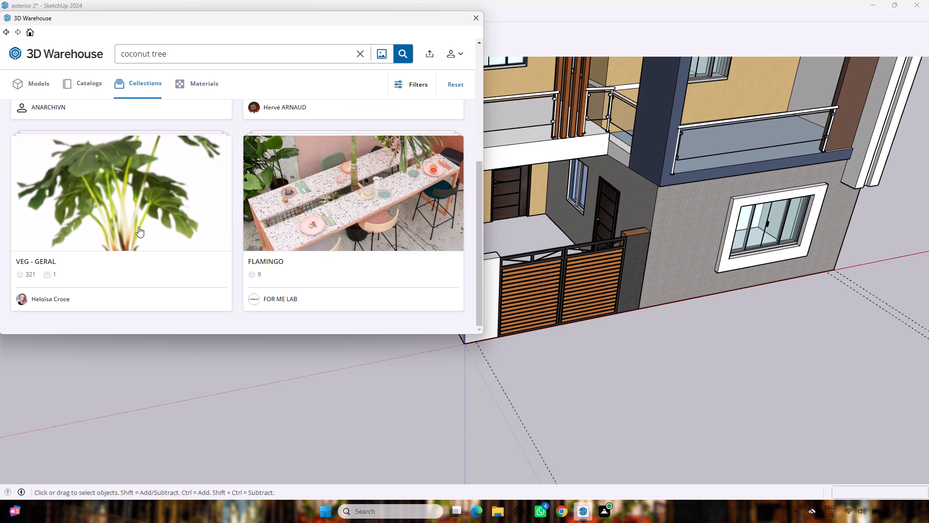
scroll(136, 228, "down", 3)
scroll(135, 233, "up", 6)
scroll(135, 217, "down", 3)
Open the VEG - GERAL collection and examine its first plant models for one that suits the house exterior.
left_click(135, 217)
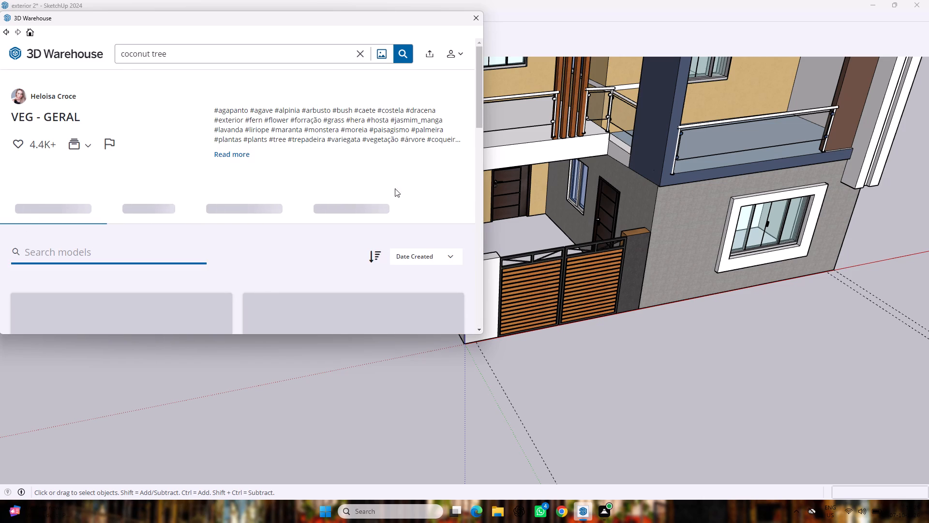
scroll(275, 199, "down", 6)
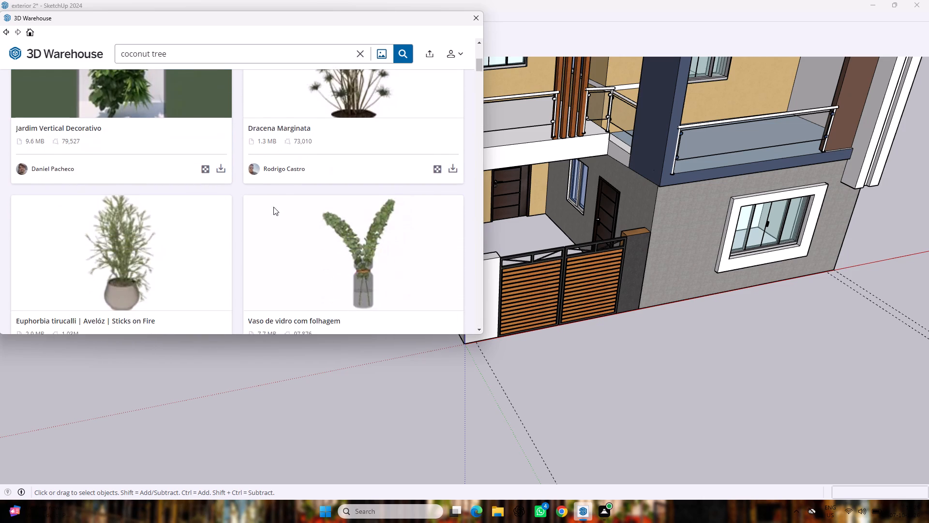
scroll(273, 207, "down", 4)
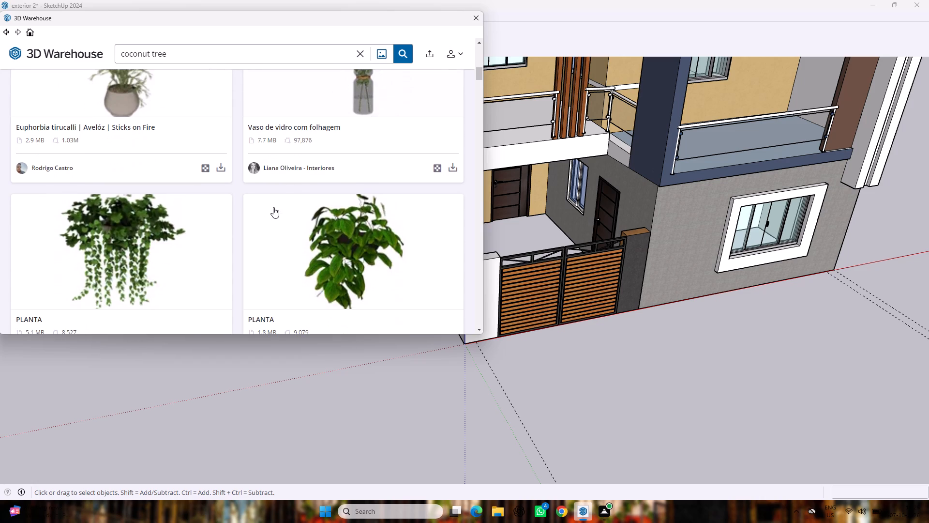
scroll(273, 207, "down", 1)
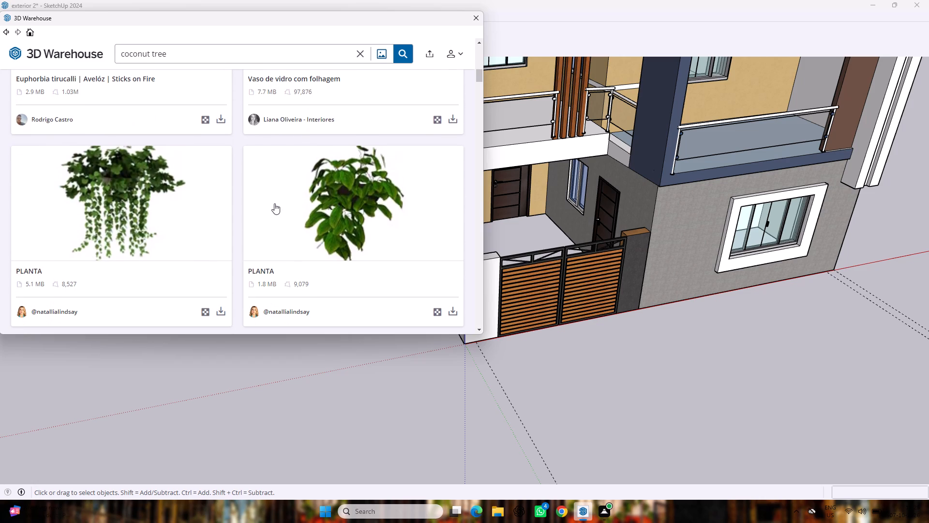
scroll(274, 201, "down", 5)
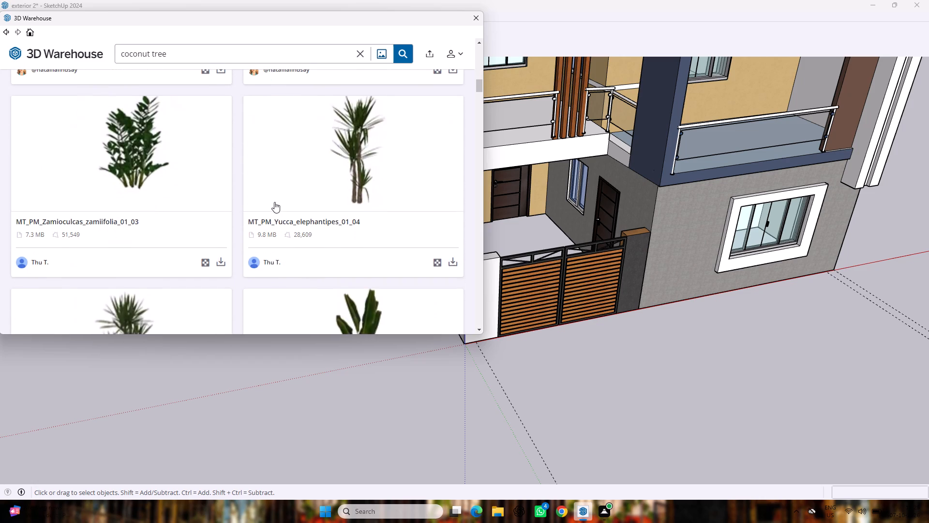
scroll(274, 202, "up", 1)
scroll(274, 202, "down", 8)
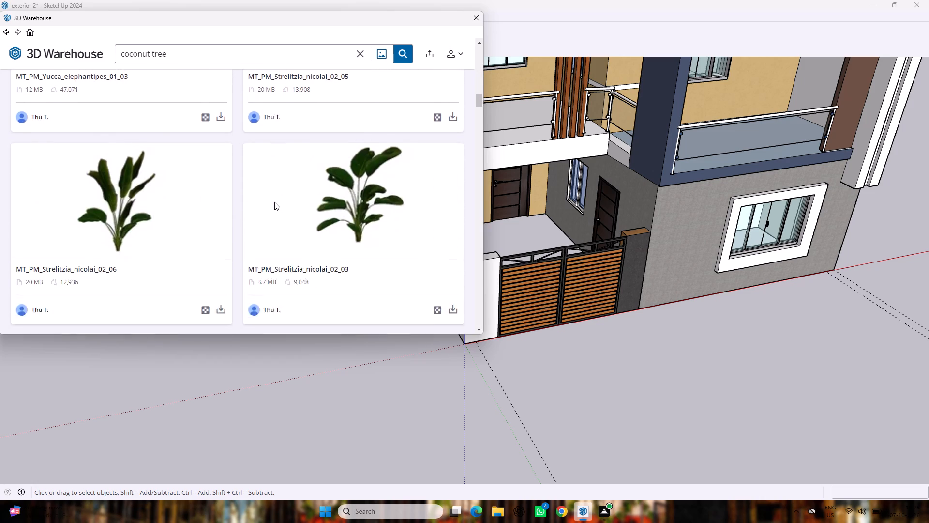
scroll(274, 202, "down", 5)
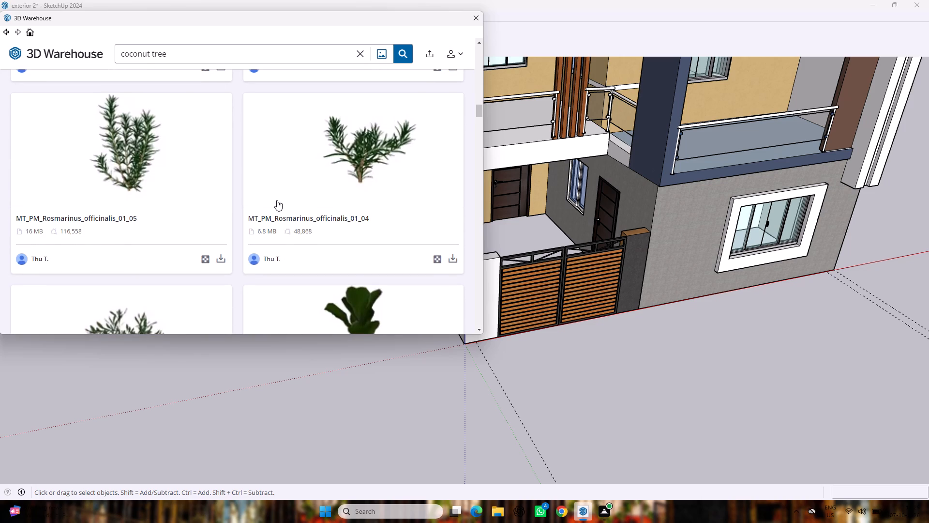
scroll(277, 200, "down", 2)
scroll(277, 200, "up", 3)
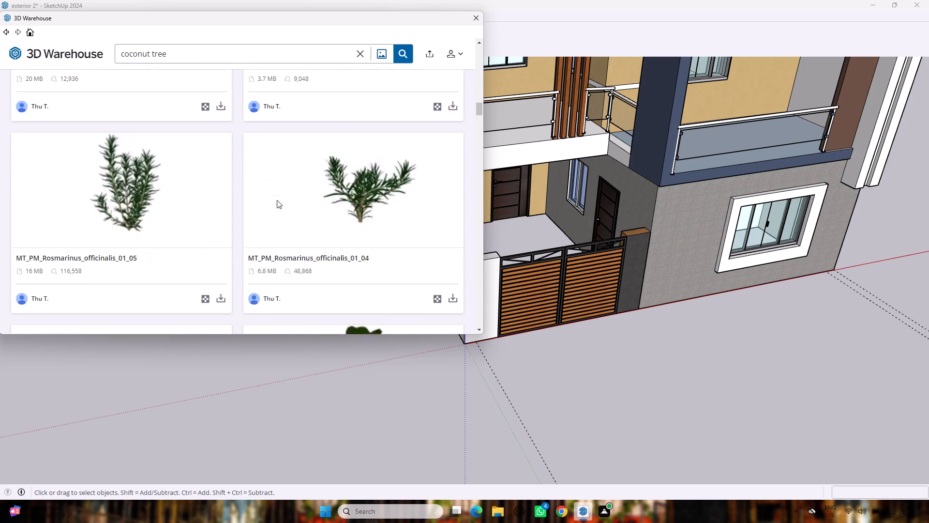
scroll(277, 200, "up", 6)
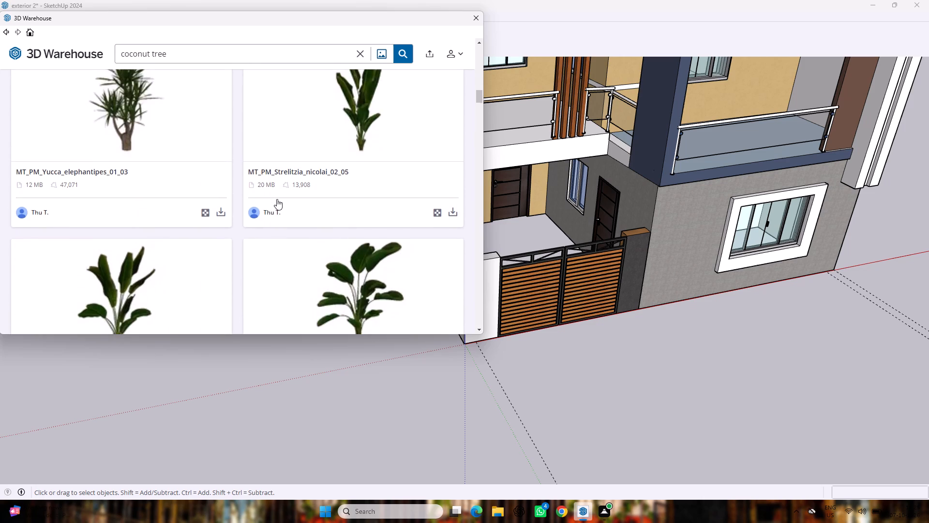
scroll(277, 199, "up", 7)
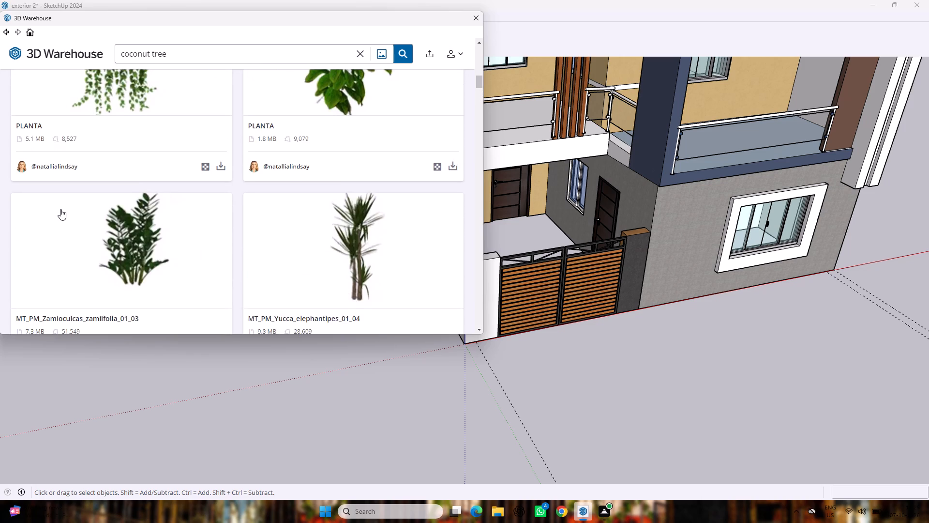
scroll(60, 209, "up", 11)
scroll(63, 205, "down", 4)
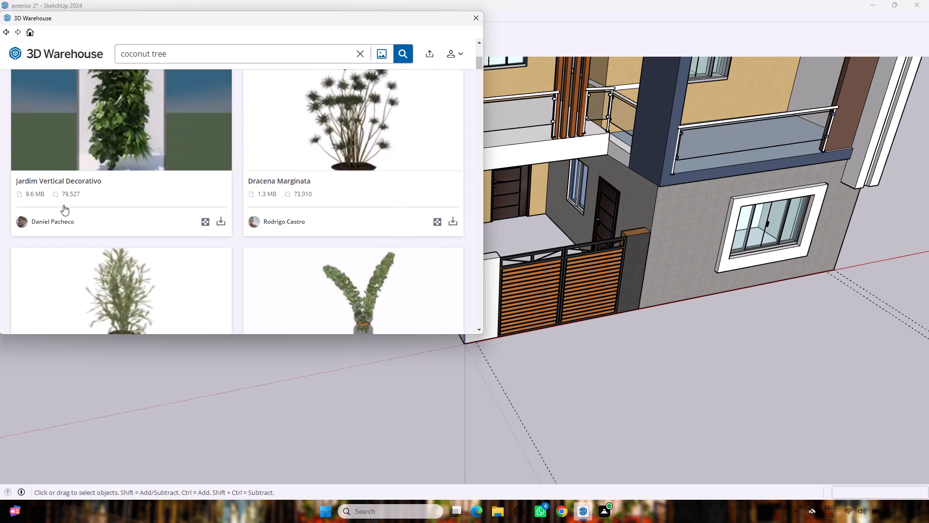
Look further through the VEG - GERAL collection's trees, flowers and potted plants for a suitable model.
scroll(63, 205, "down", 12)
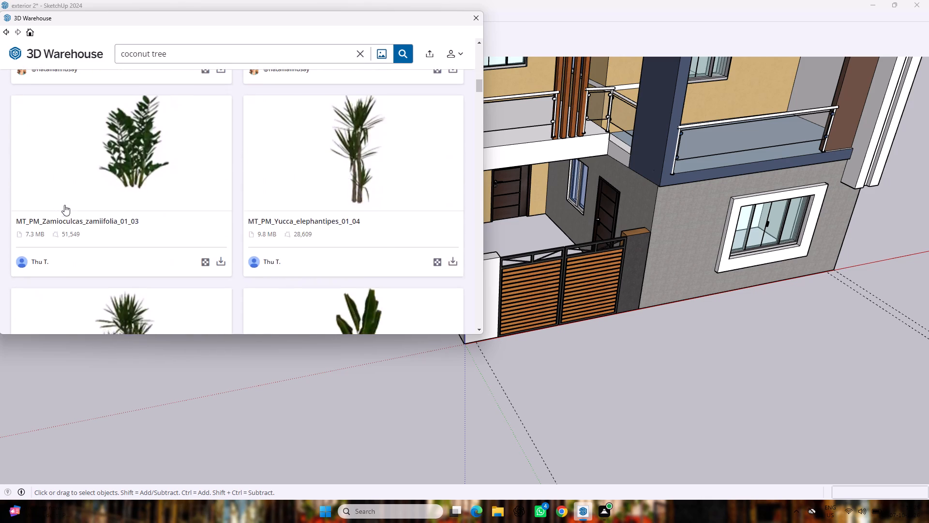
scroll(64, 205, "down", 19)
scroll(68, 200, "down", 12)
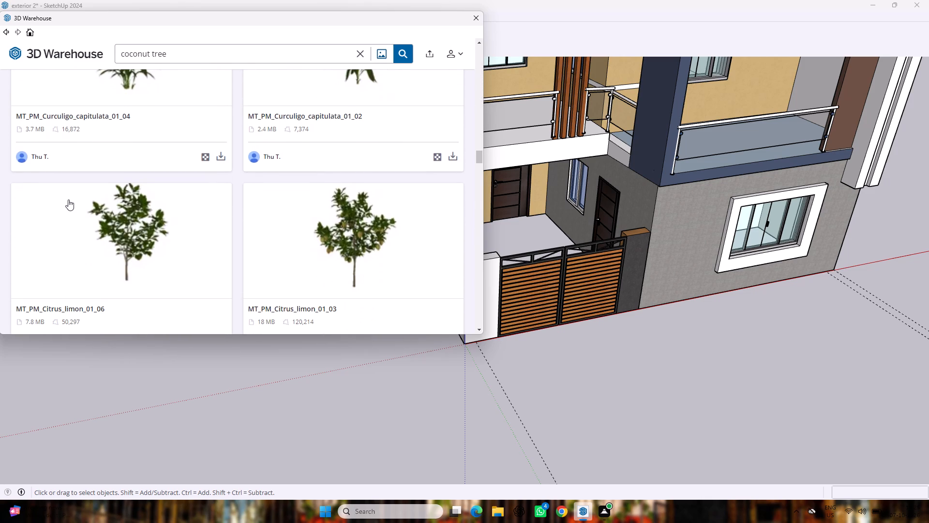
scroll(69, 200, "down", 5)
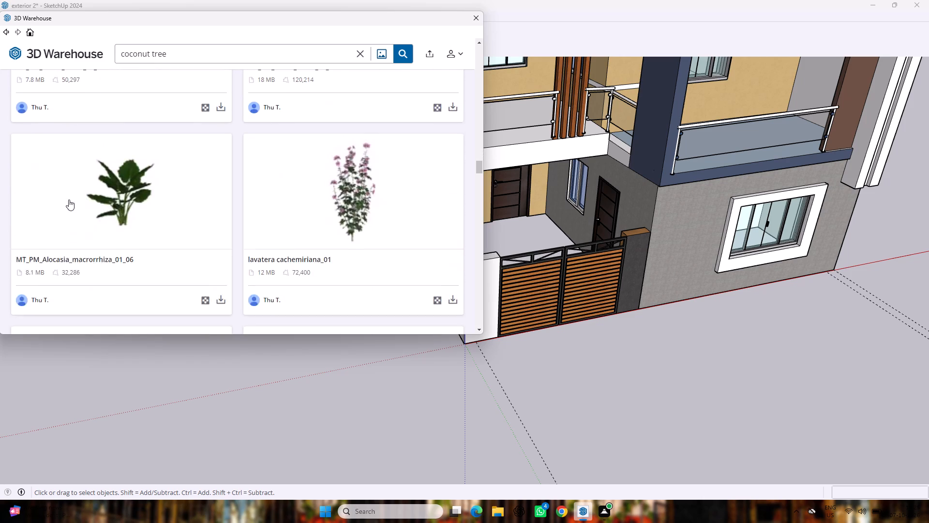
scroll(69, 200, "down", 8)
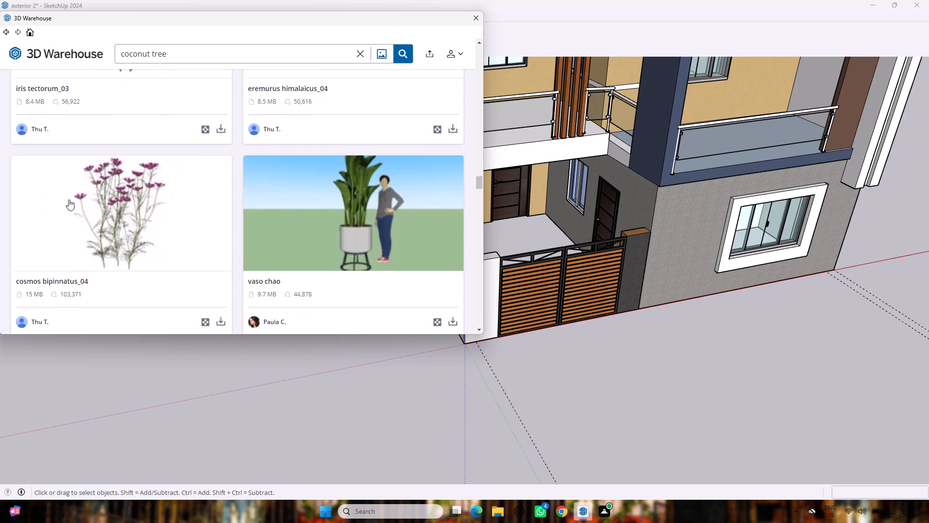
scroll(69, 200, "down", 3)
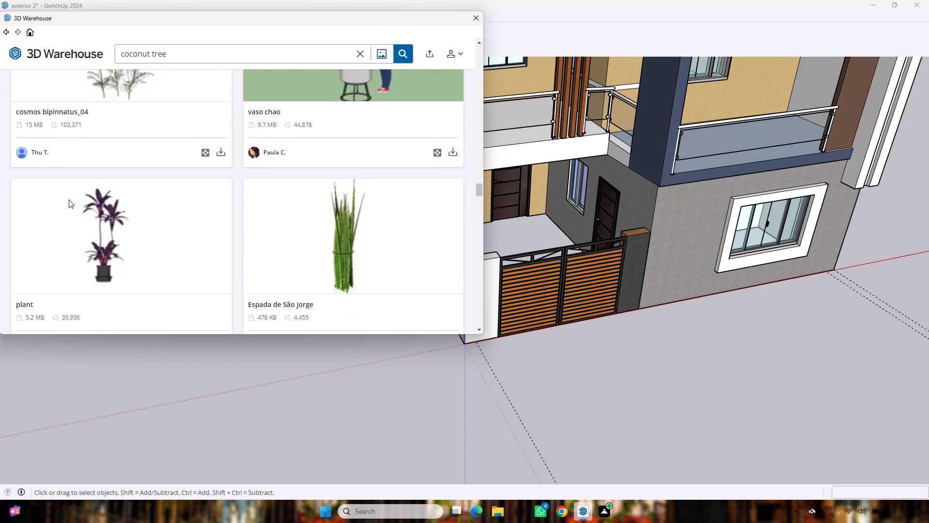
scroll(69, 200, "up", 6)
scroll(262, 265, "down", 3)
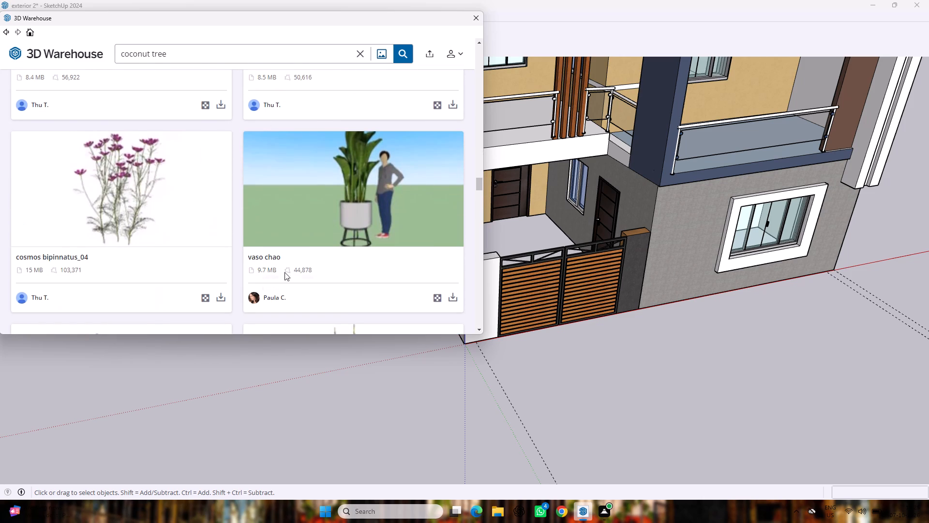
Load the vaso chao potted plant directly into the model and place it on the open ground beside the house's boundary wall.
left_click(321, 235)
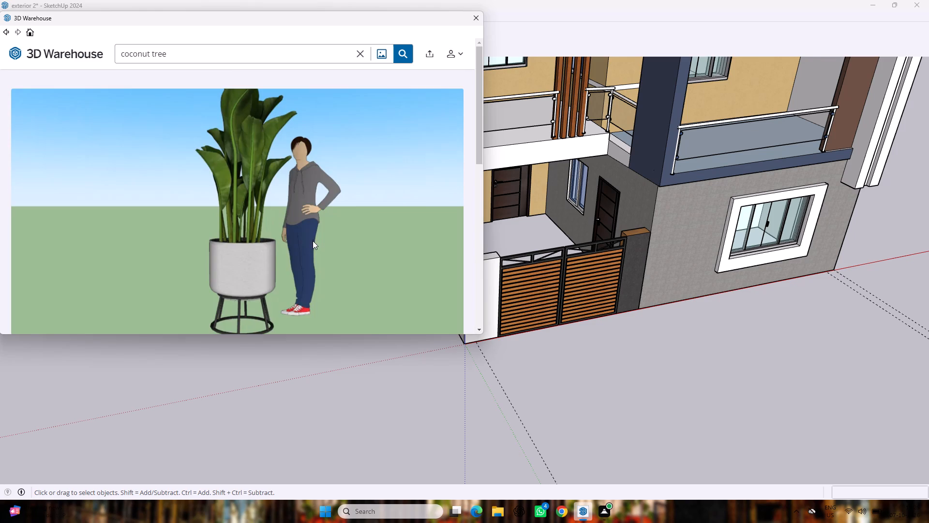
scroll(304, 223, "down", 3)
left_click(385, 299)
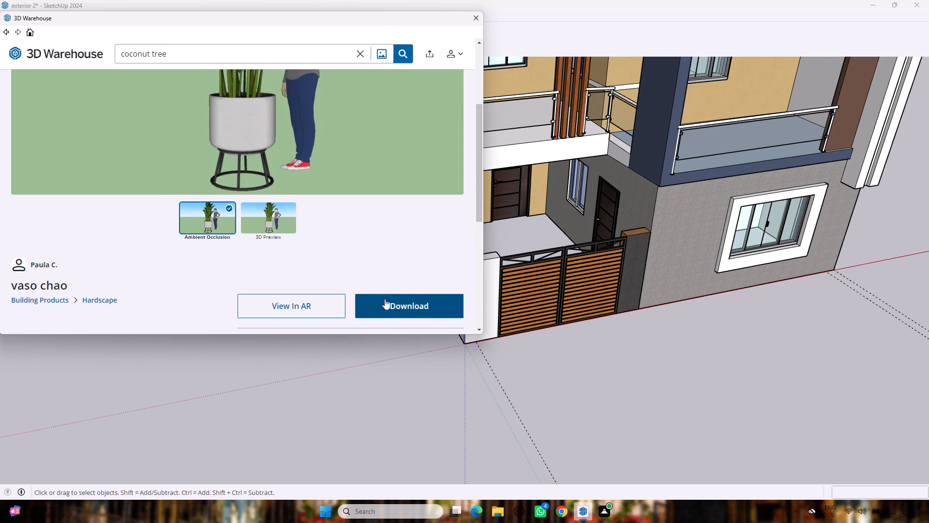
left_click(206, 187)
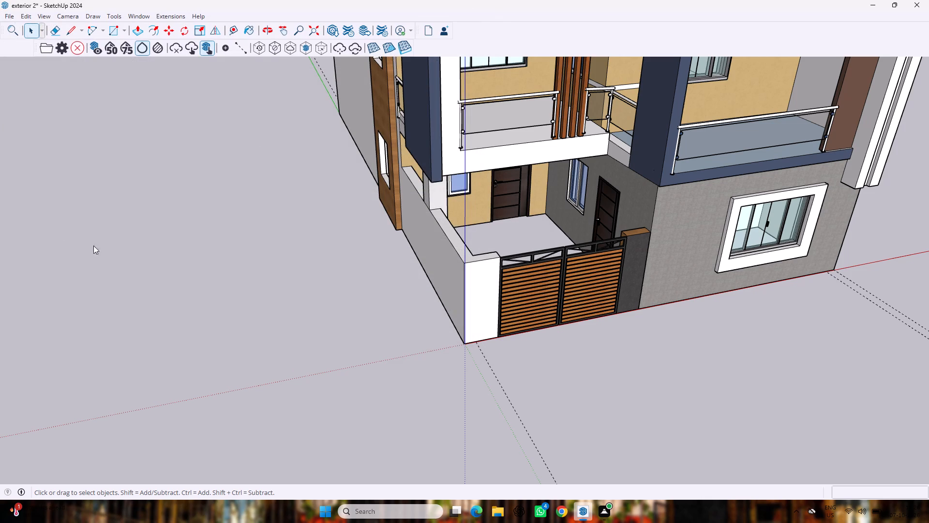
scroll(210, 291, "down", 5)
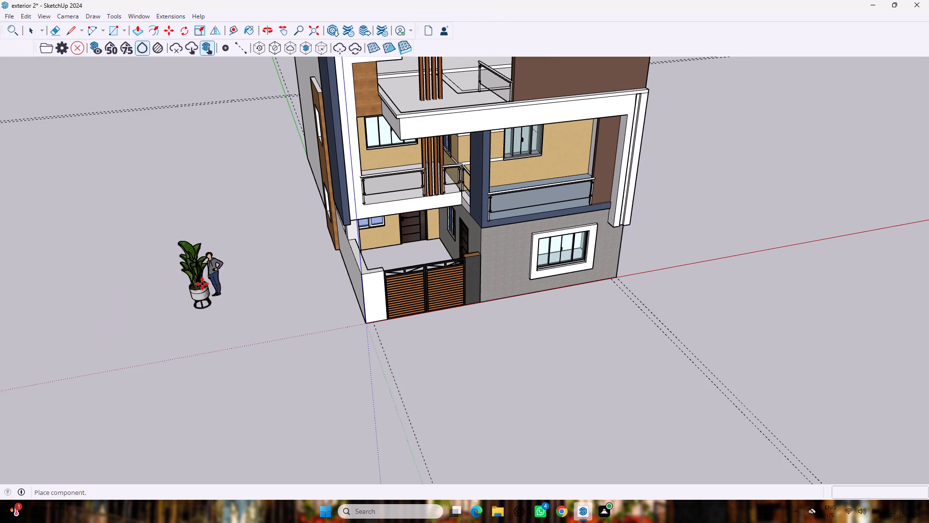
scroll(162, 281, "up", 6)
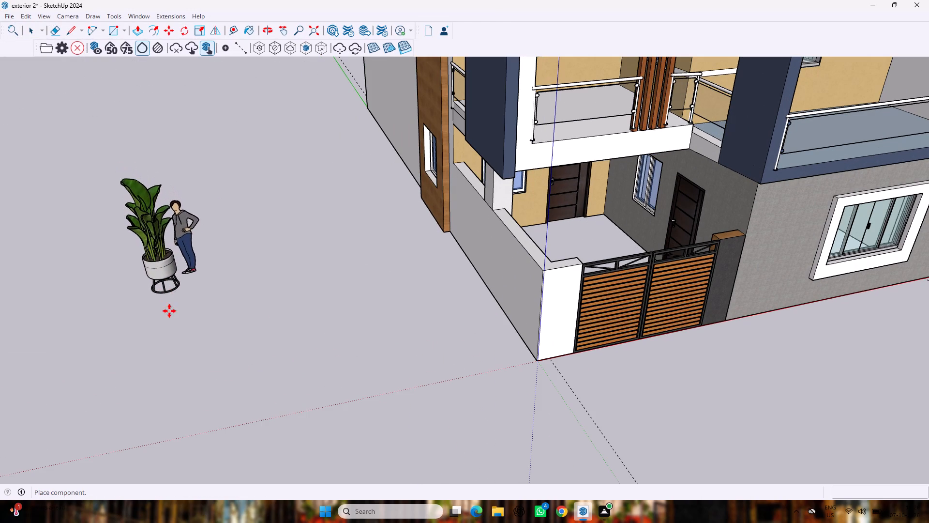
left_click(169, 323)
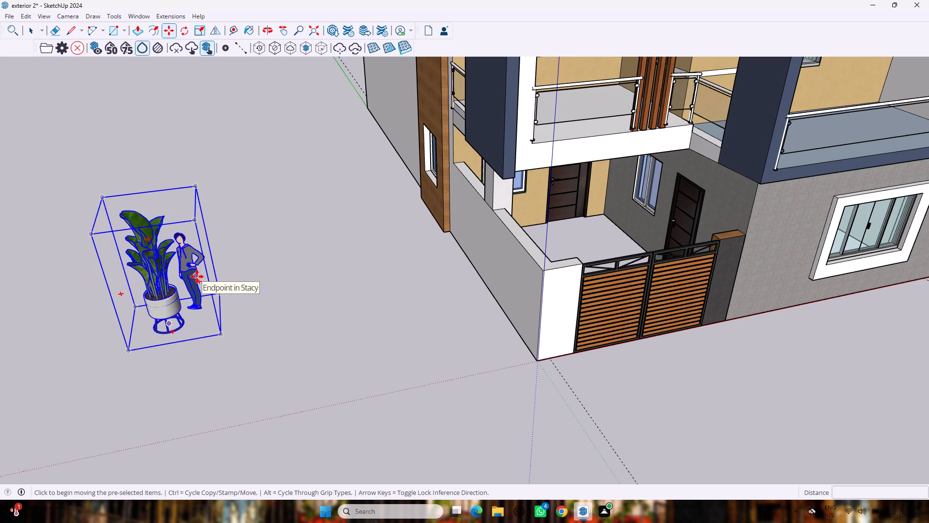
Explode the placed vaso chao component to separate the potted plant from the human figure.
right_click(170, 270)
right_click(168, 270)
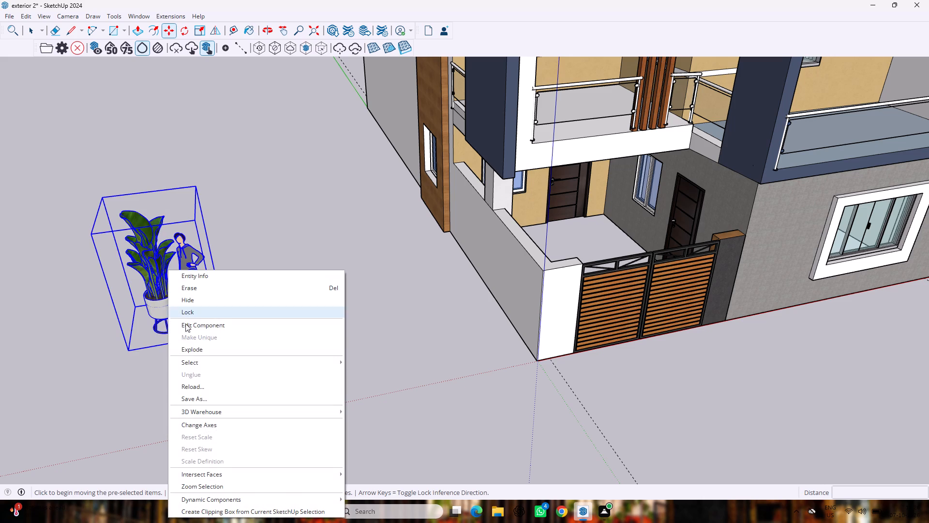
left_click(190, 349)
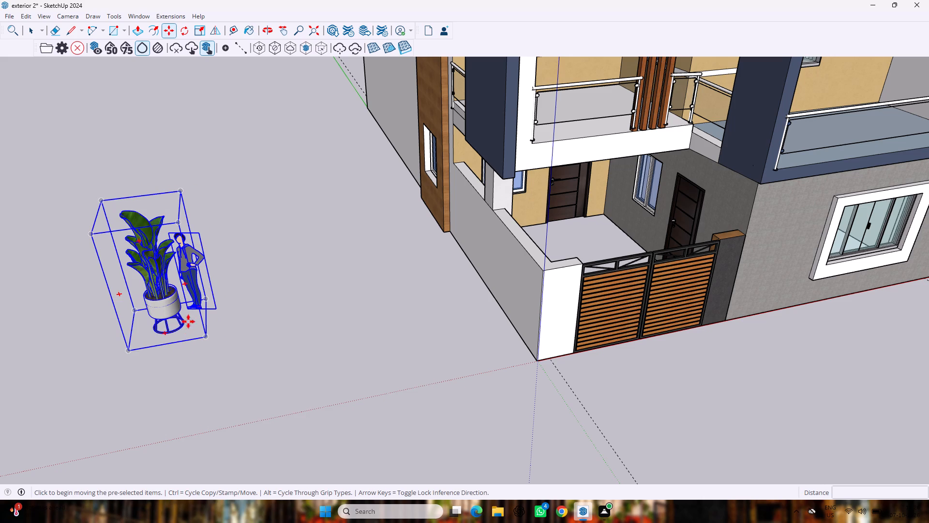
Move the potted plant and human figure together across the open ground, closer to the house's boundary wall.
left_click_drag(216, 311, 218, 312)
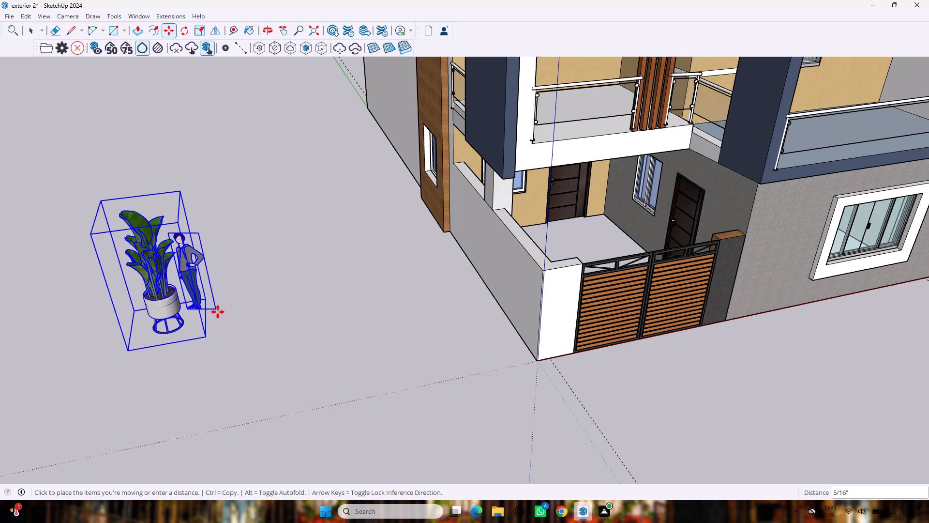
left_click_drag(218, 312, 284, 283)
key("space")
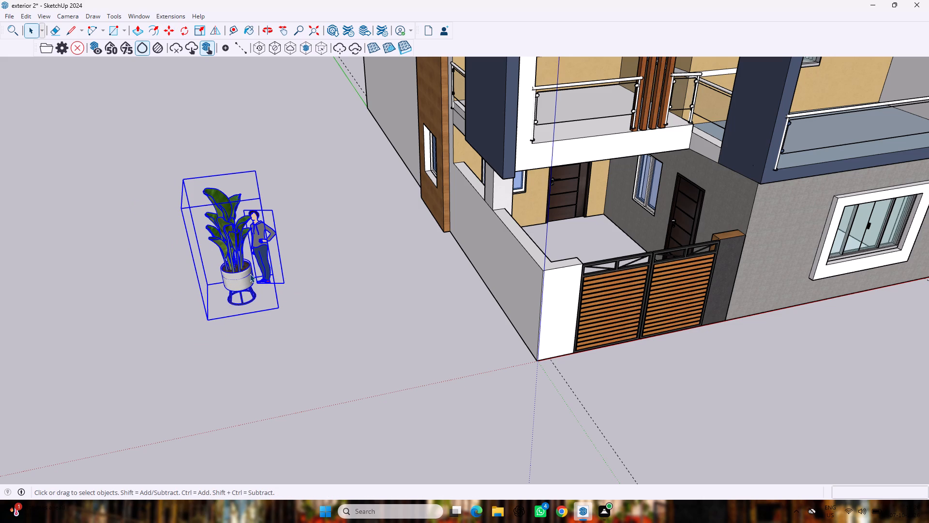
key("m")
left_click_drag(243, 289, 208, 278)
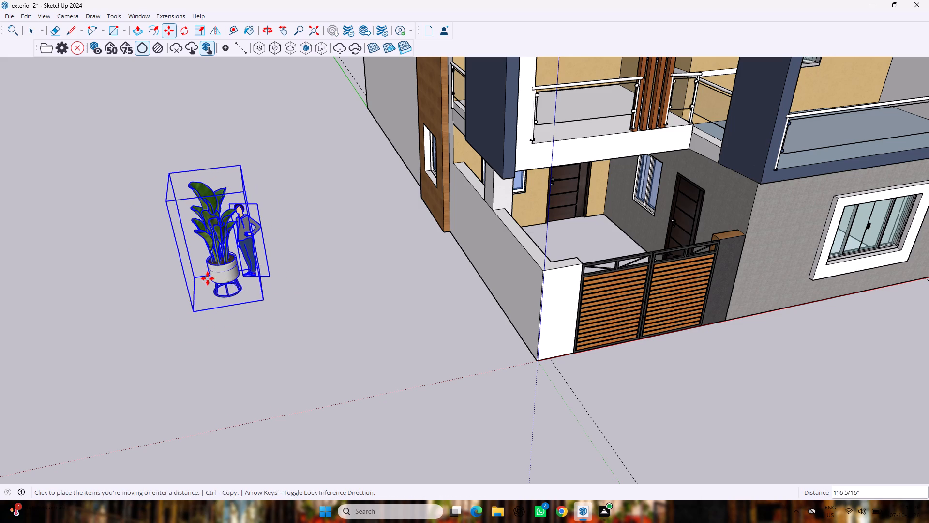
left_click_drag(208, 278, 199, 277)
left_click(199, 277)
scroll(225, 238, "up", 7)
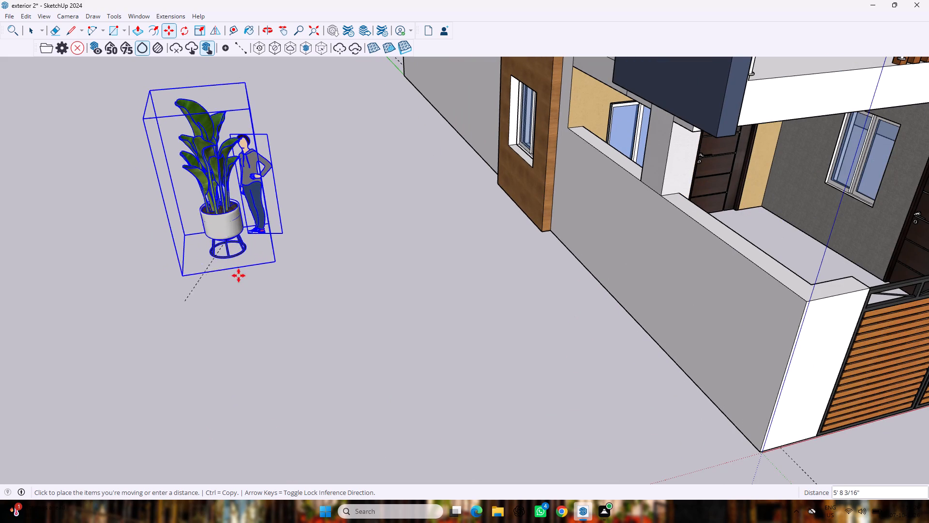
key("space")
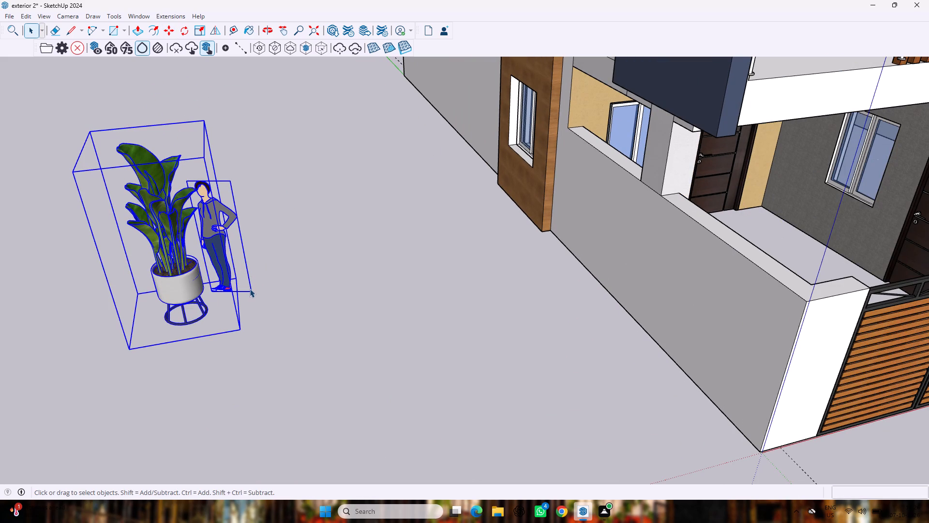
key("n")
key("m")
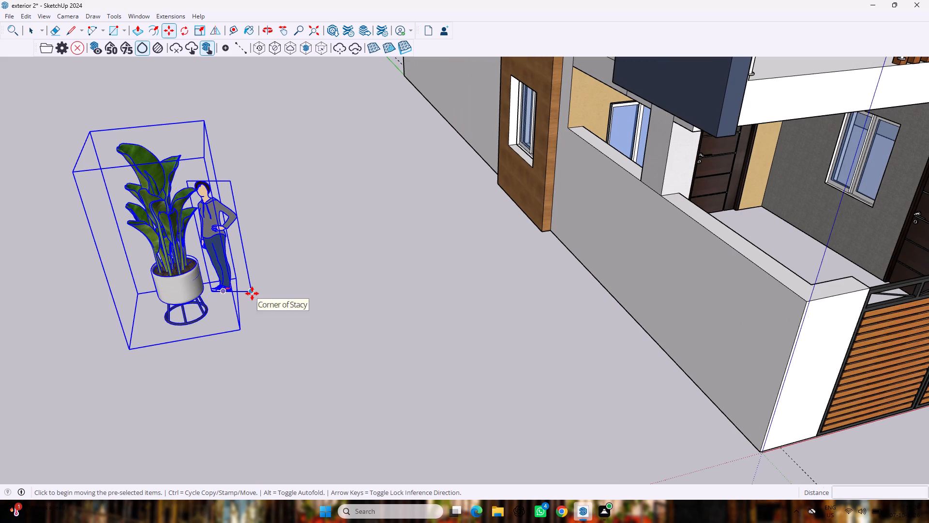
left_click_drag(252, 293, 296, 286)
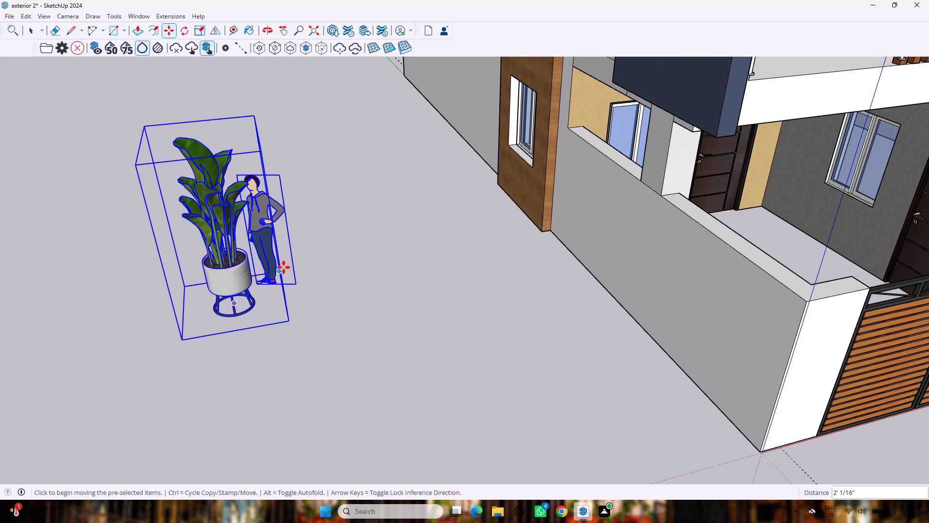
Move the potted plant and human figure together from the ground onto the first-floor front balcony beside the gate-side column.
scroll(284, 267, "down", 10)
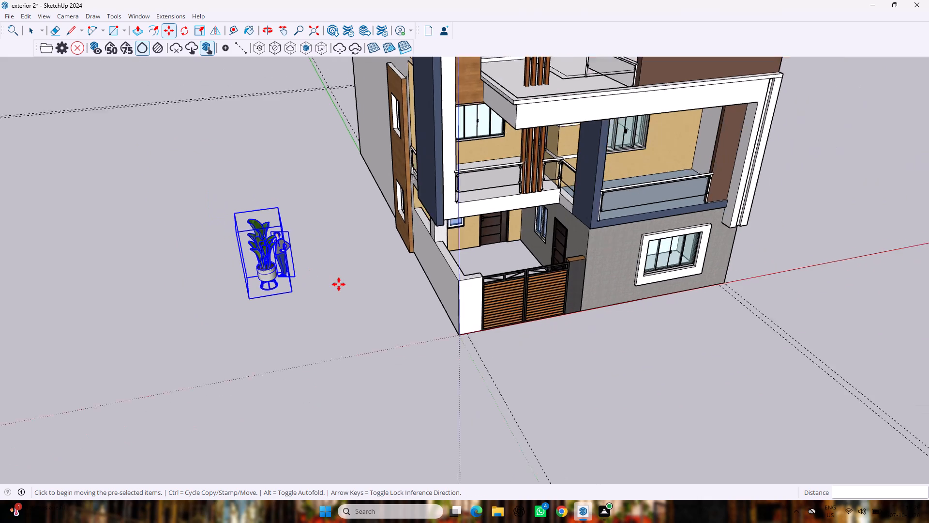
left_click_drag(296, 292, 296, 293)
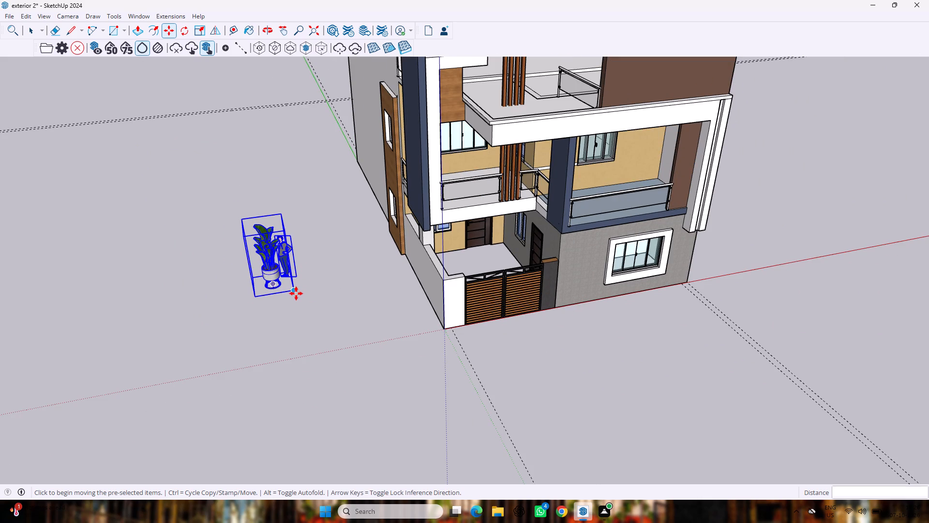
left_click_drag(296, 293, 362, 232)
double_click(453, 171)
scroll(451, 172, "up", 8)
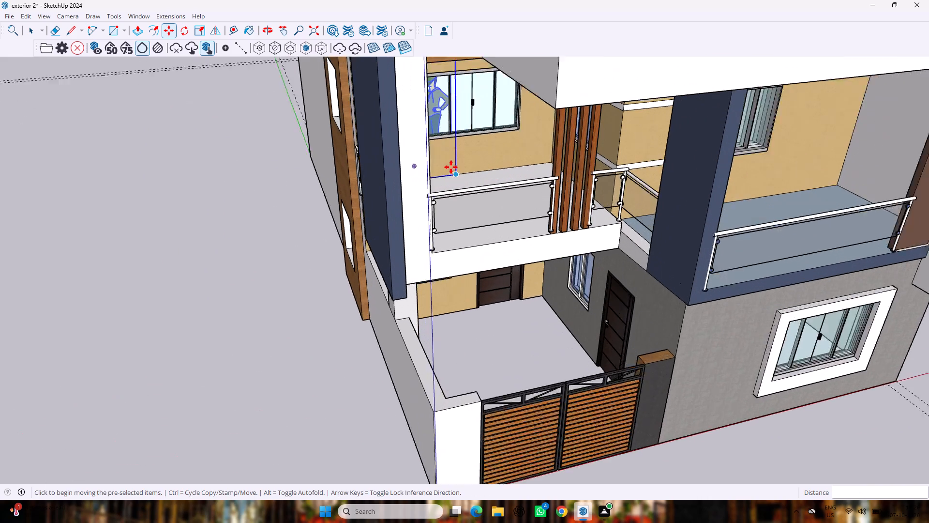
left_click_drag(460, 176, 471, 187)
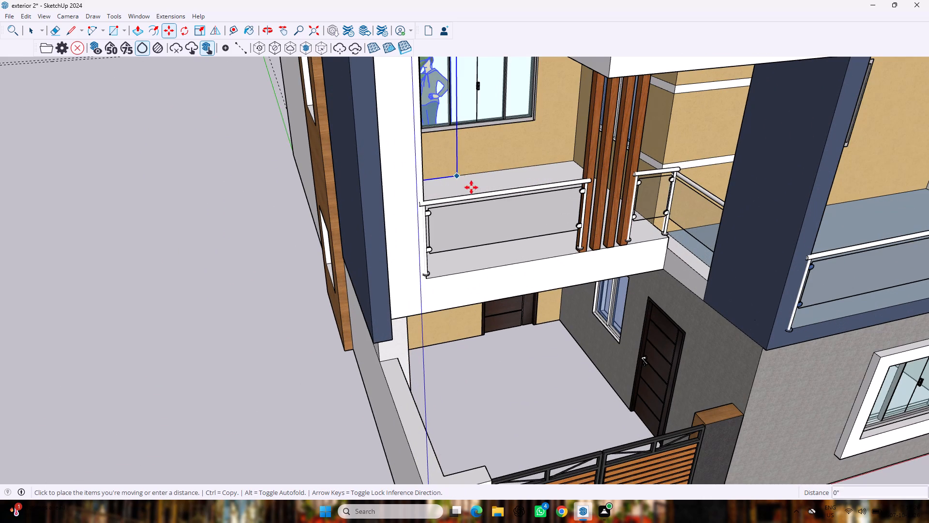
left_click_drag(471, 187, 521, 242)
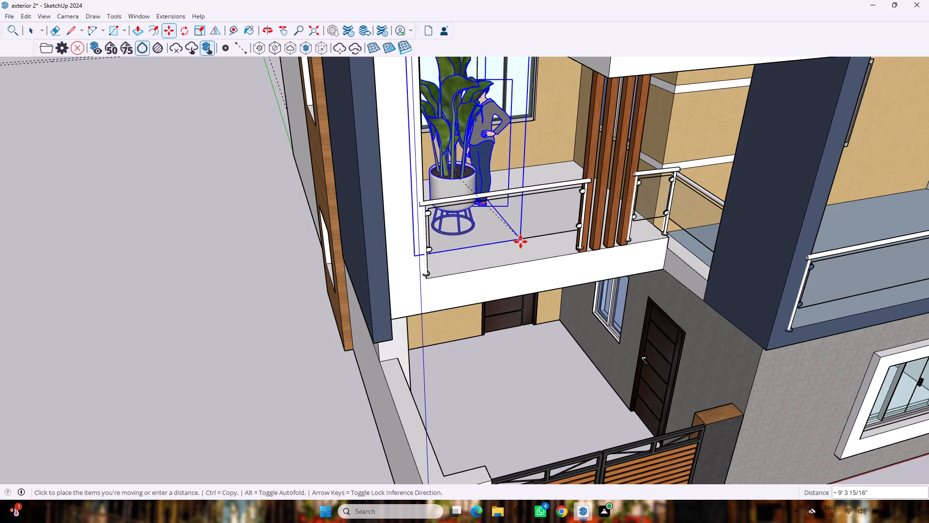
left_click_drag(521, 242, 520, 242)
Fine-tune the position of the plant and human figure together so the pot stands behind the front railing near the balcony's column.
middle_click_drag(498, 163, 338, 159)
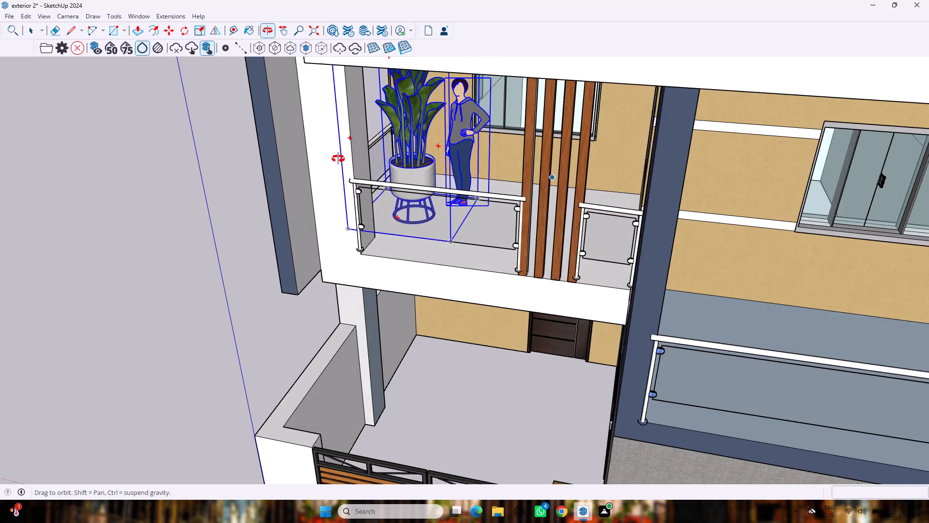
middle_click_drag(338, 159, 335, 158)
scroll(384, 150, "up", 6)
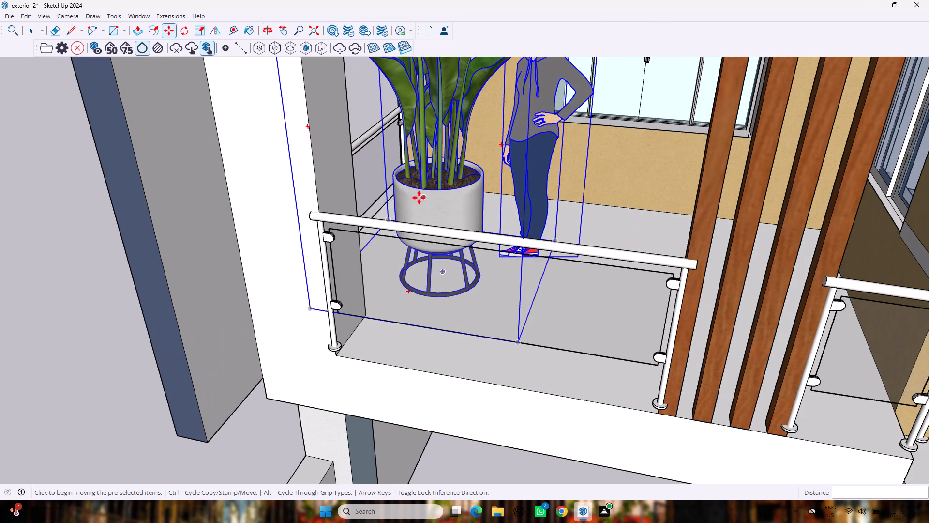
left_click_drag(420, 190, 394, 228)
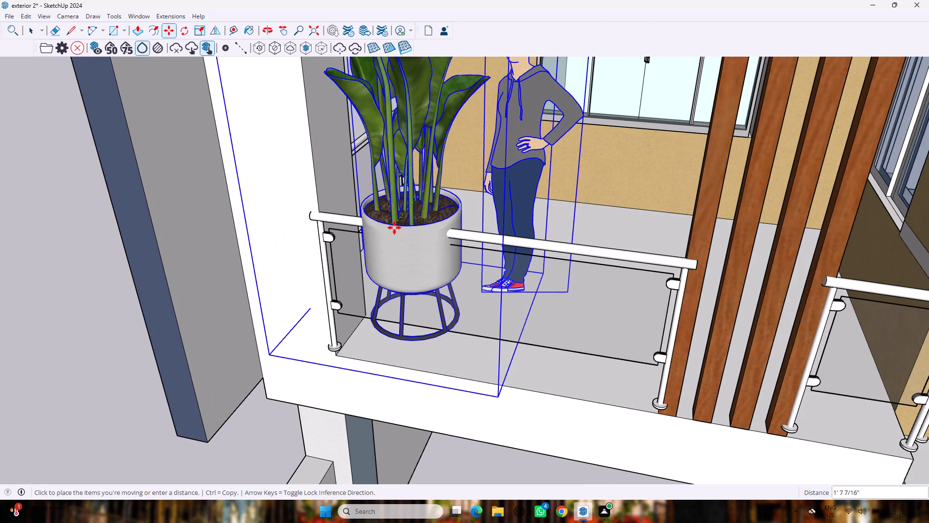
left_click_drag(394, 228, 408, 200)
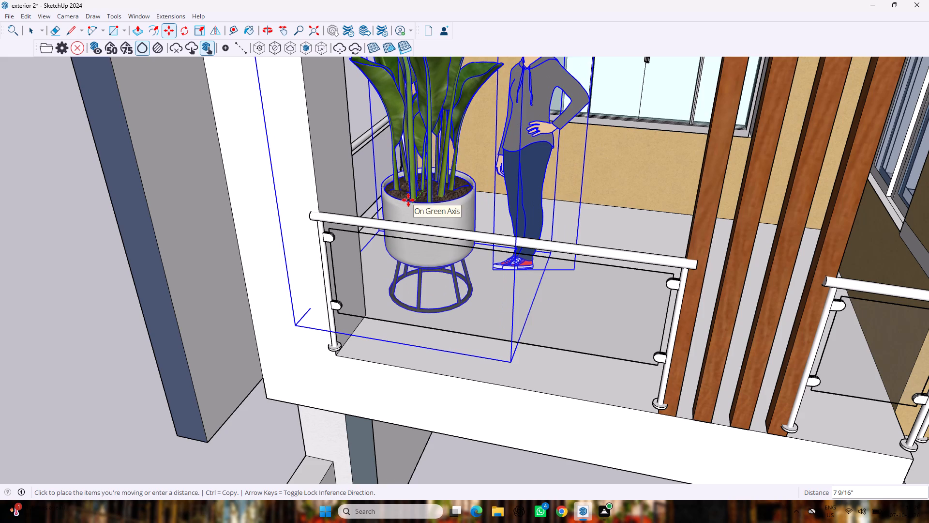
left_click_drag(408, 200, 407, 199)
scroll(390, 157, "up", 8)
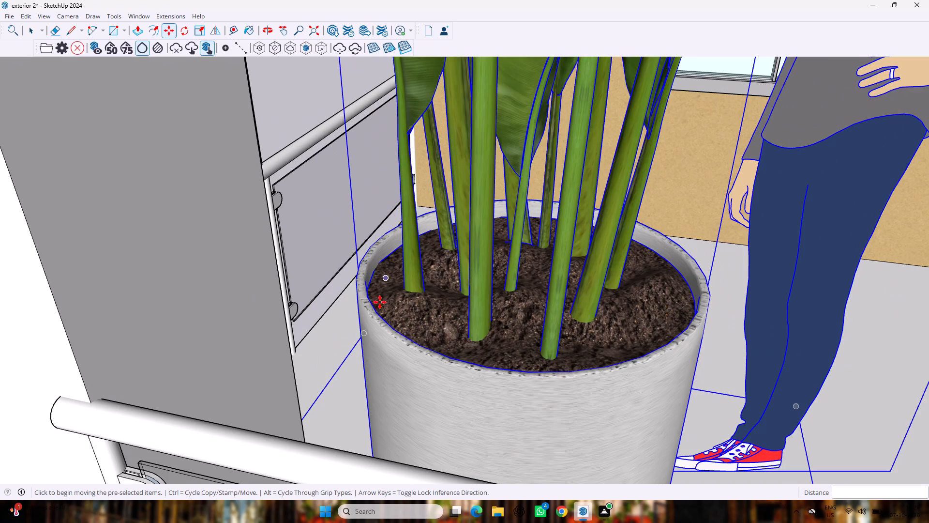
left_click_drag(378, 306, 408, 125)
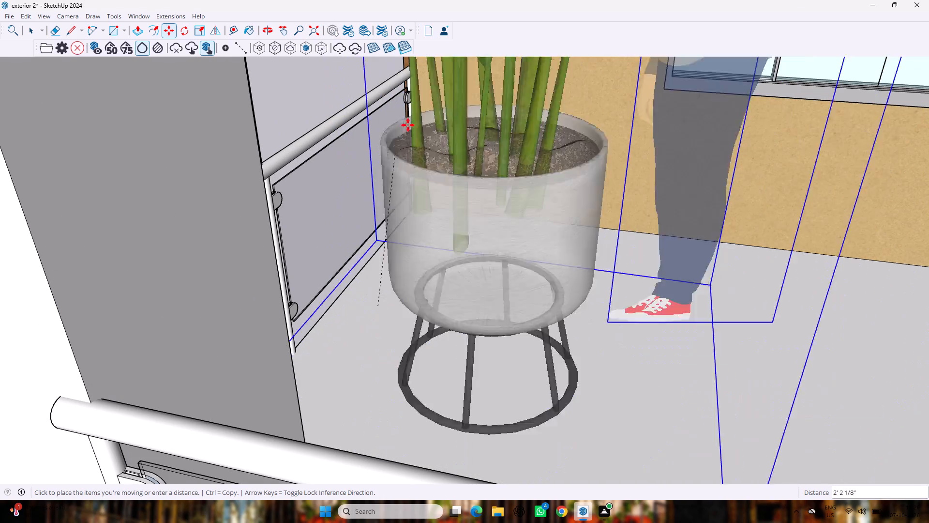
left_click_drag(408, 125, 407, 262)
scroll(391, 238, "down", 5)
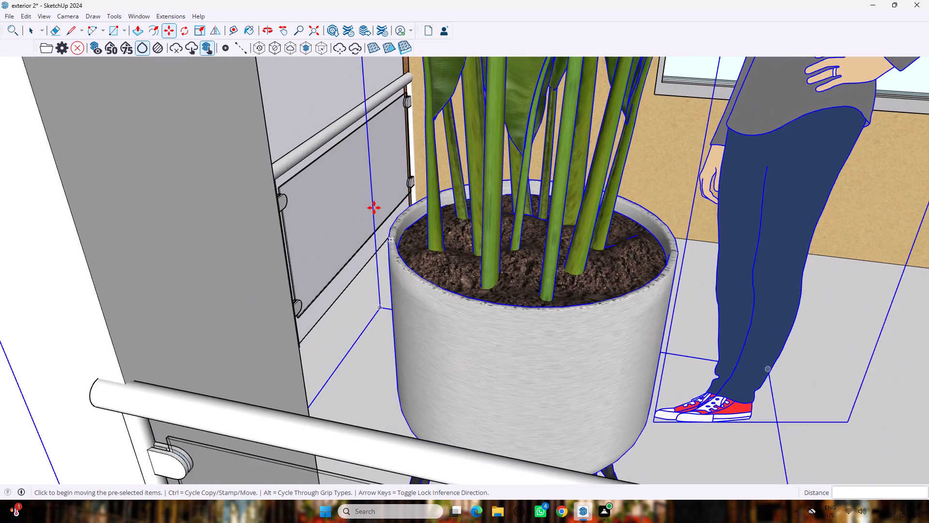
scroll(374, 208, "down", 20)
scroll(374, 208, "down", 9)
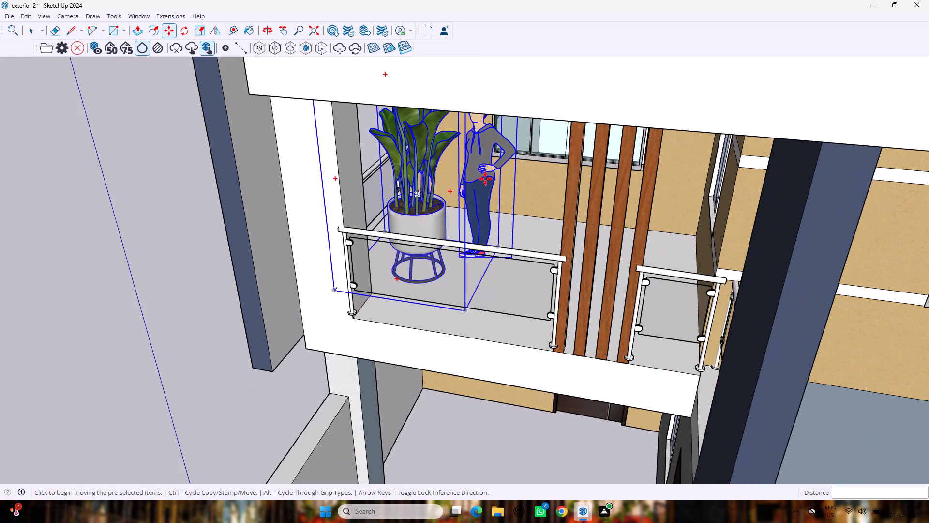
Select only the human figure and move it away from the potted plant, forward to the balcony's front railing.
key("space")
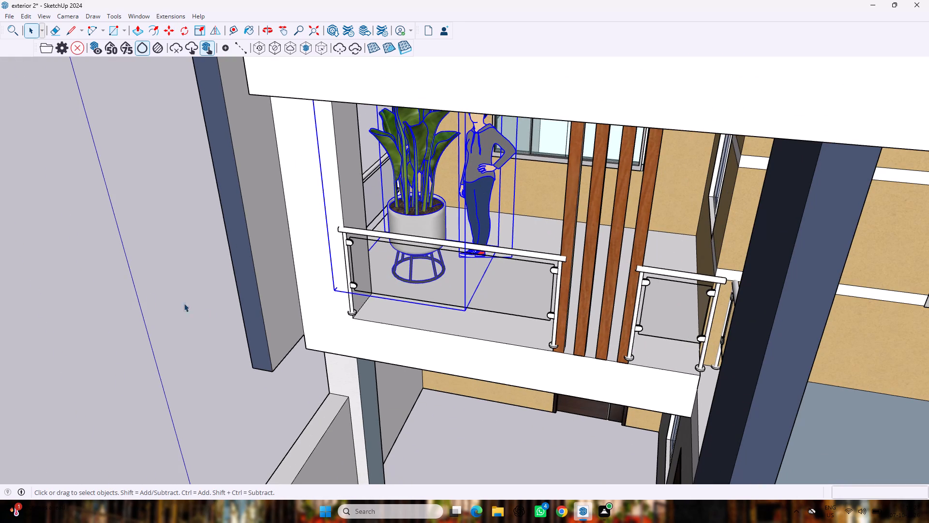
left_click(101, 292)
left_click(494, 145)
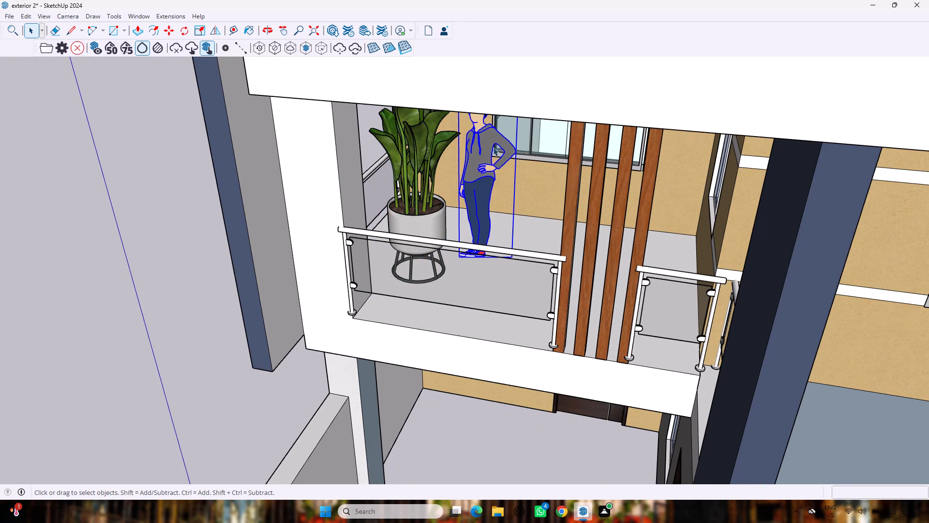
scroll(501, 219, "down", 6)
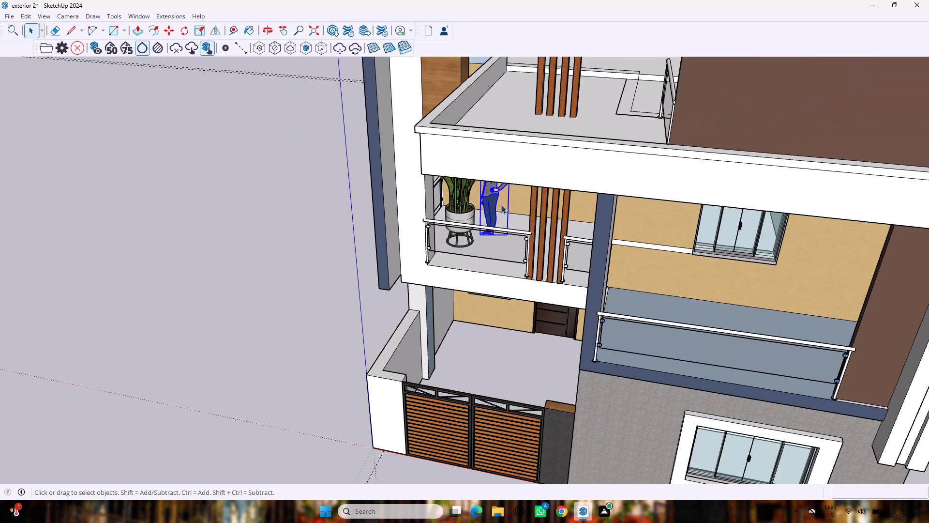
scroll(461, 198, "up", 6)
middle_click_drag(463, 196, 590, 207)
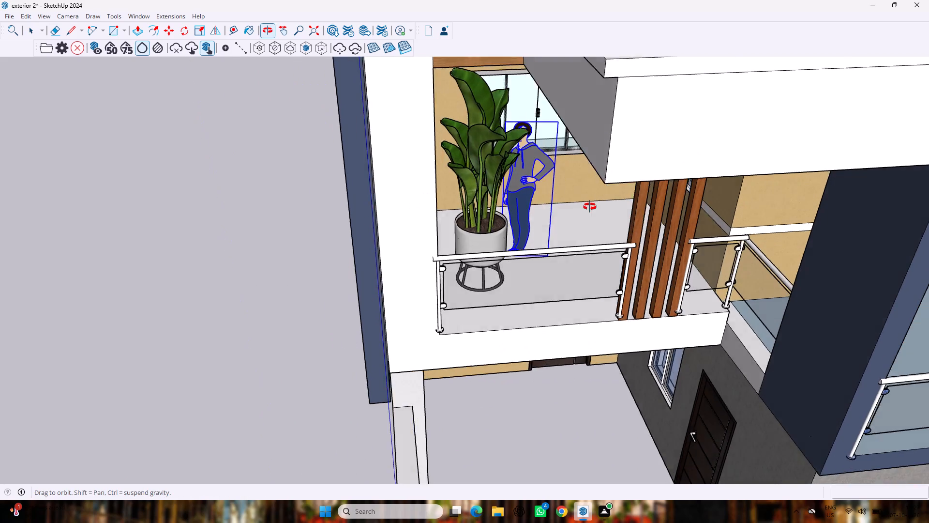
middle_click_drag(590, 207, 590, 206)
scroll(568, 186, "up", 3)
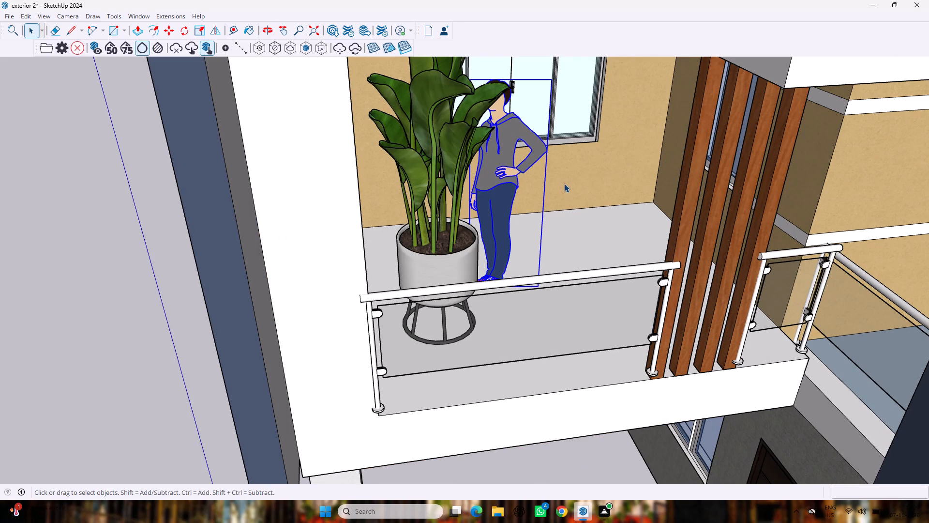
key("m")
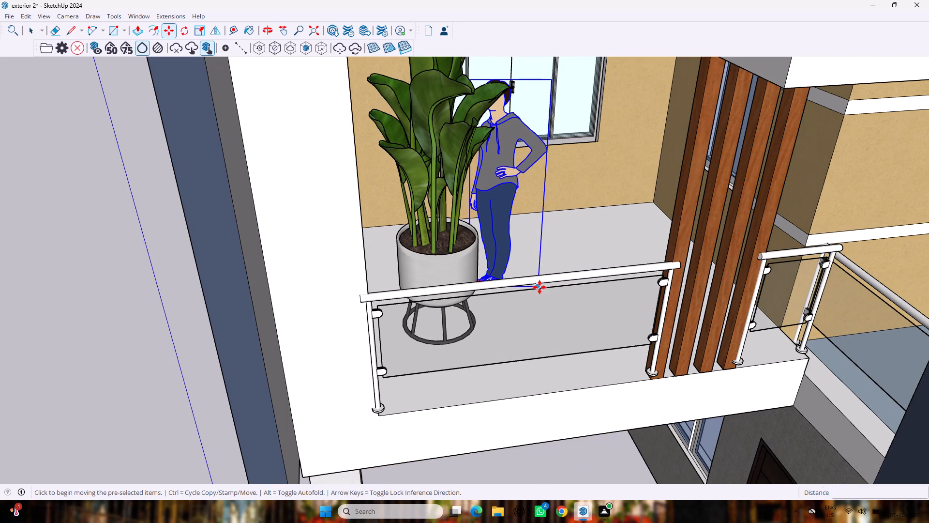
left_click_drag(539, 287, 578, 280)
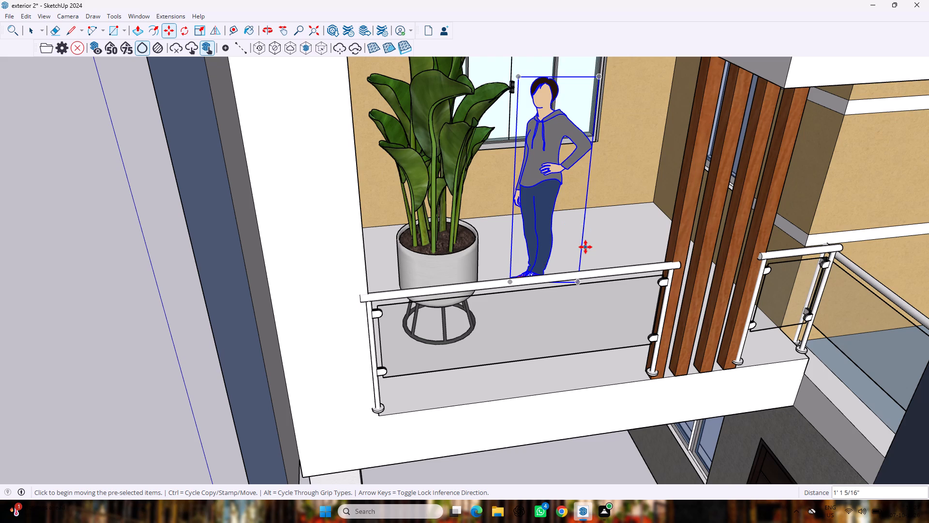
left_click_drag(580, 284, 595, 352)
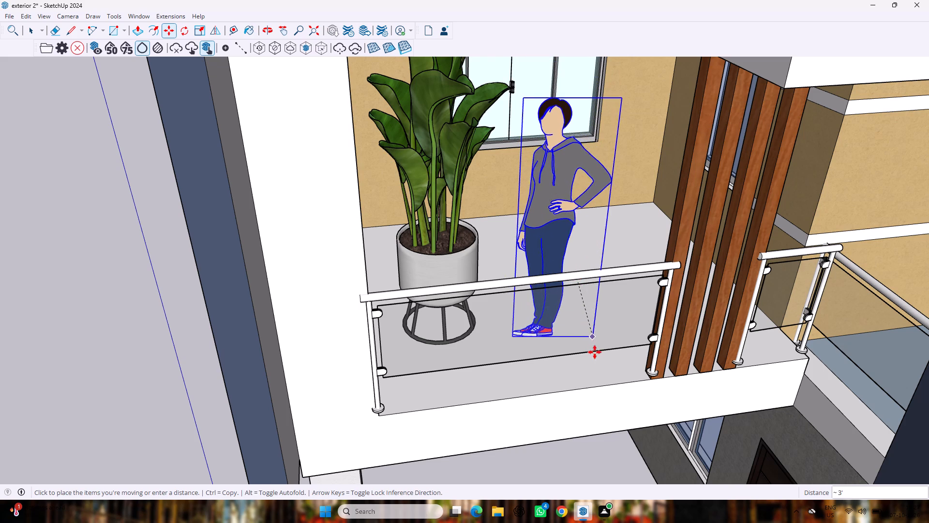
left_click_drag(595, 352, 598, 367)
Examine how the potted plant and human figure sit on the balcony from the house's front and side.
middle_click_drag(592, 271, 593, 257)
scroll(592, 270, "up", 1)
scroll(596, 243, "down", 8)
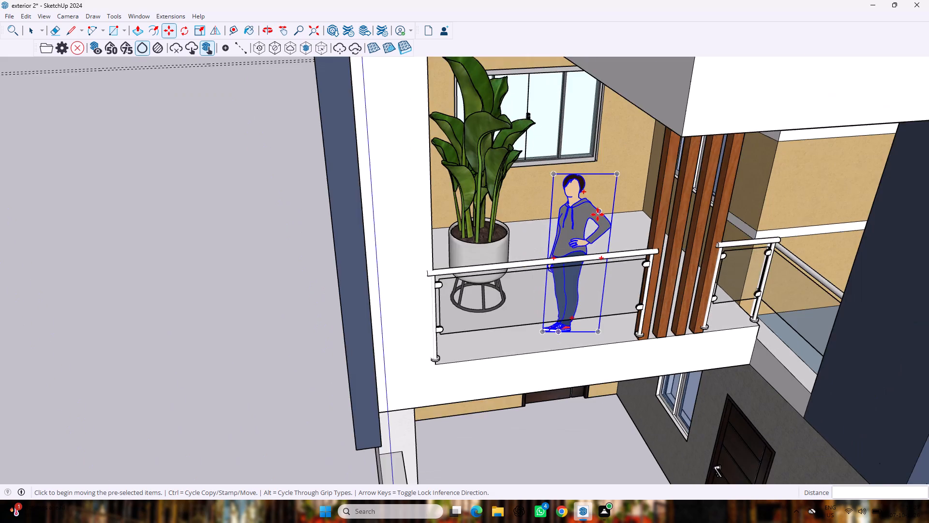
scroll(598, 215, "down", 10)
key("space")
middle_click_drag(339, 243, 425, 102)
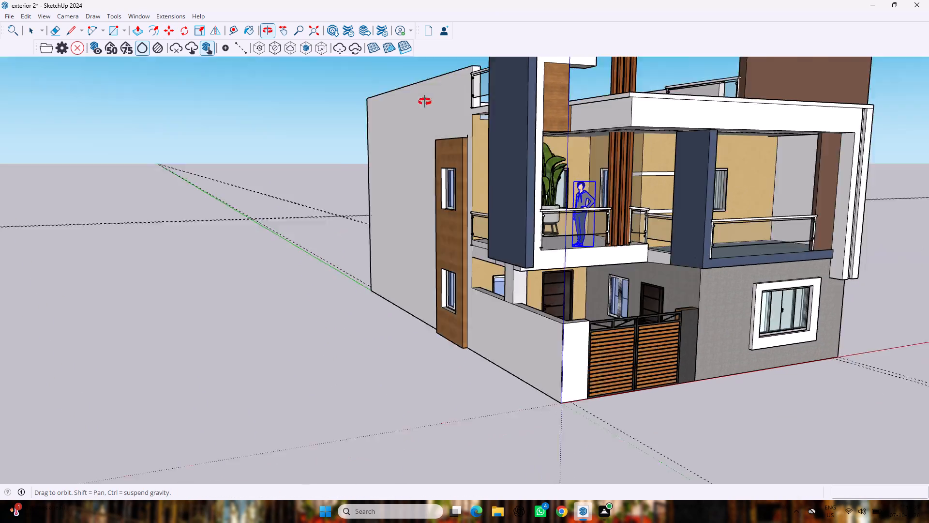
middle_click_drag(425, 102, 399, 153)
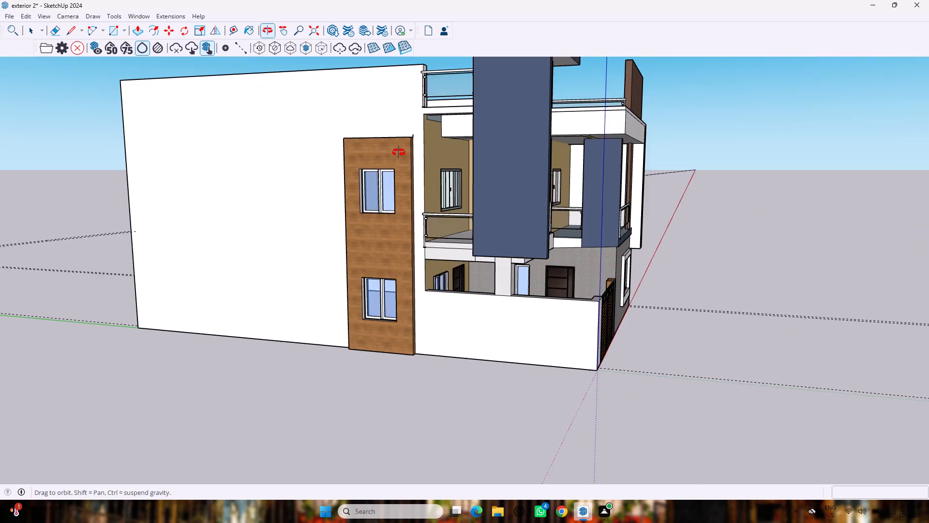
middle_click_drag(399, 153, 338, 180)
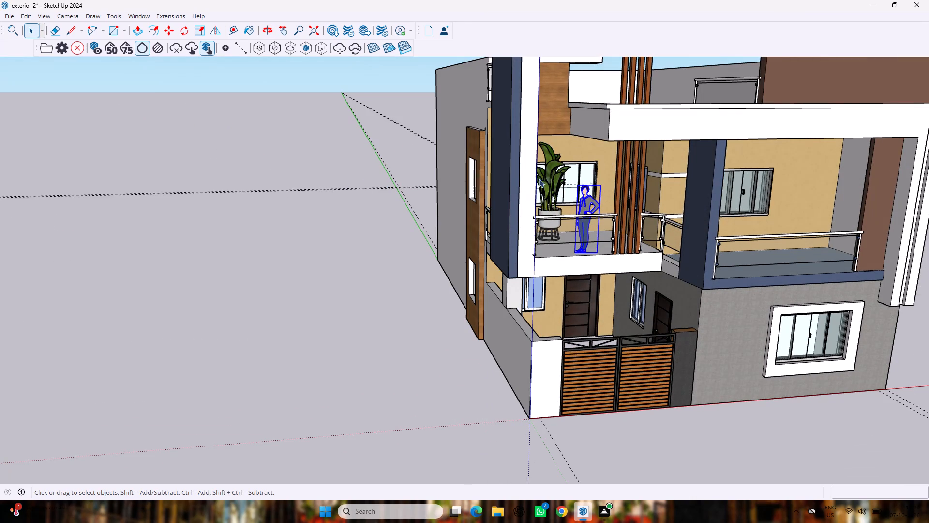
Select only the potted plant and move it about 1' 1 3/8" so its bounding-box corner meets the balcony floor's front edge.
scroll(543, 175, "up", 4)
left_click(532, 180)
left_click(542, 172)
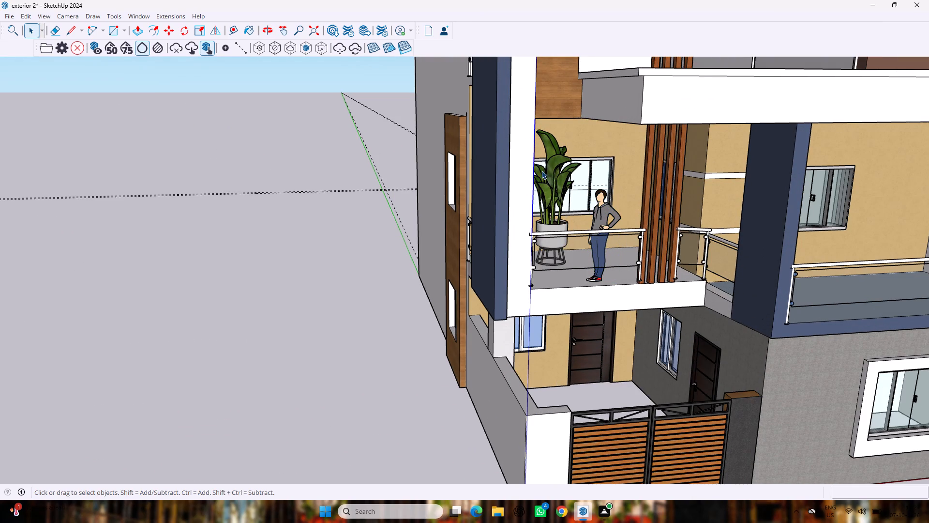
middle_click_drag(542, 160, 545, 233)
scroll(544, 231, "down", 1)
scroll(542, 223, "up", 4)
middle_click_drag(592, 210, 592, 209)
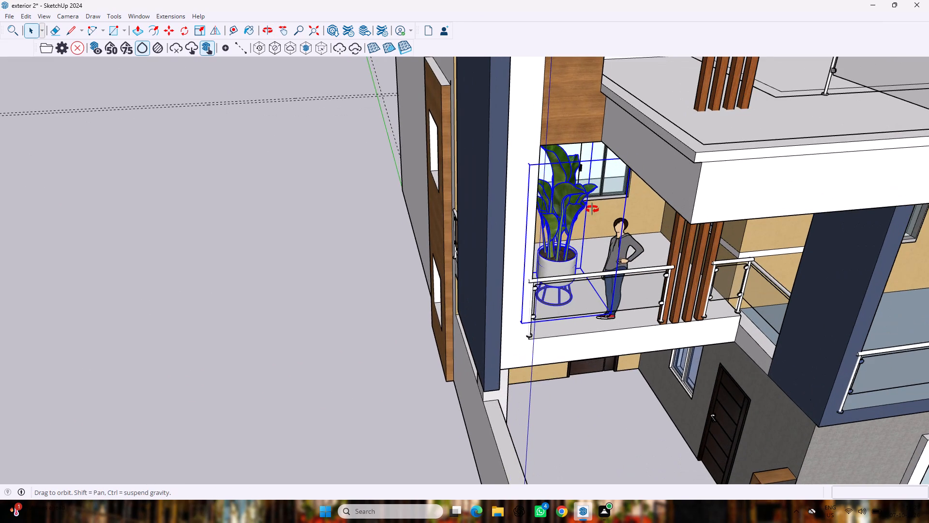
middle_click_drag(592, 209, 425, 173)
scroll(541, 263, "up", 7)
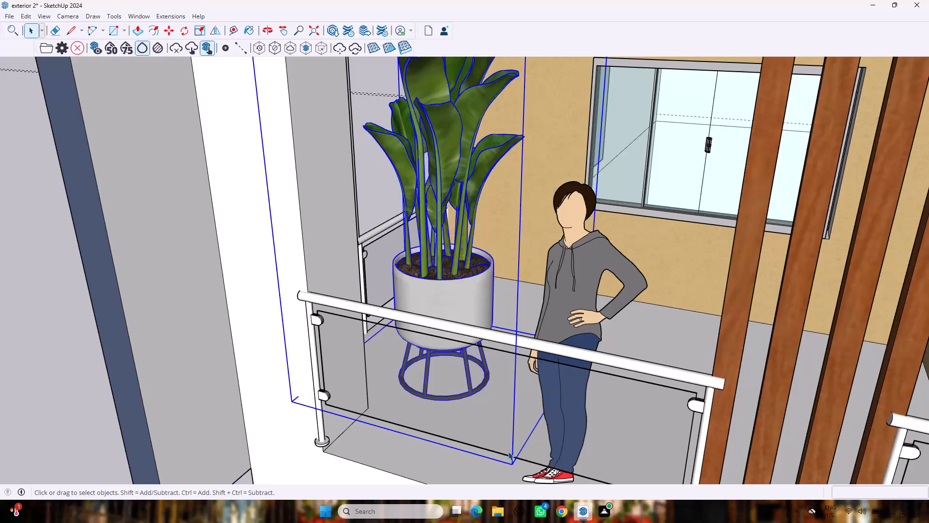
key("m")
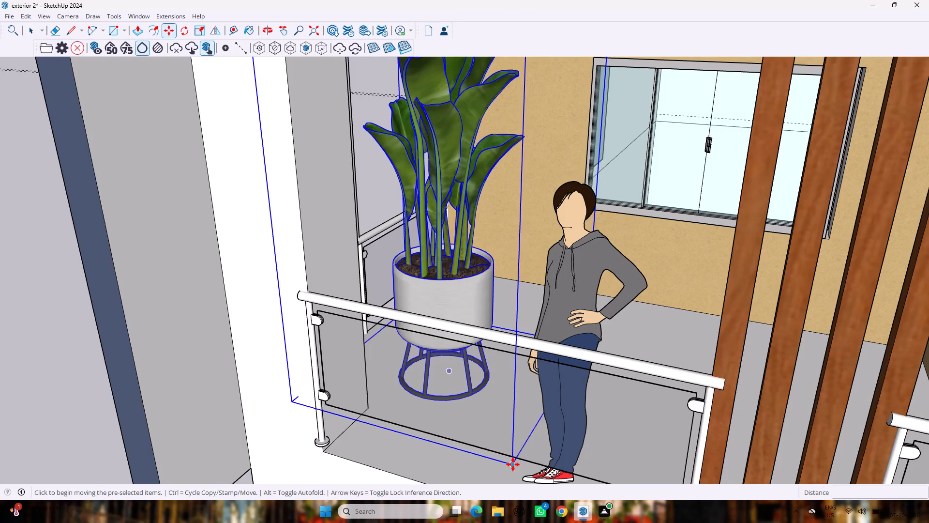
left_click_drag(513, 464, 521, 422)
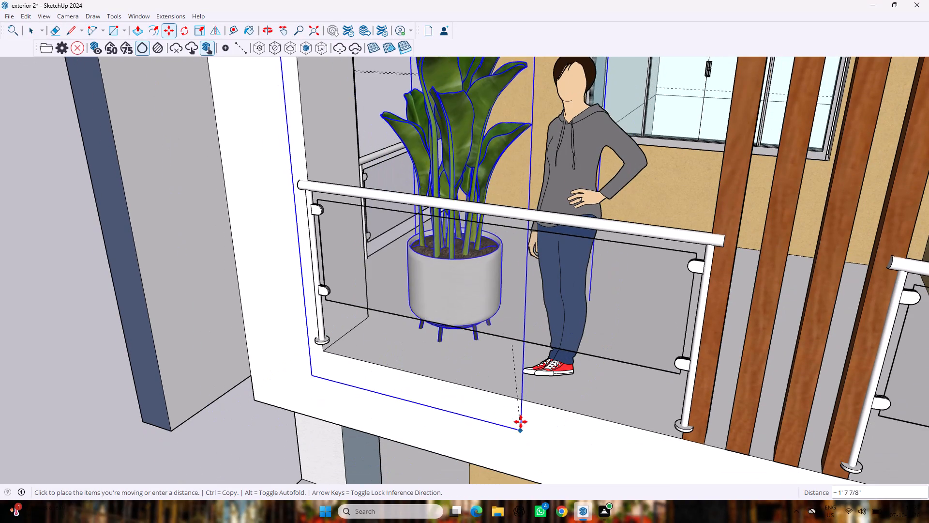
left_click_drag(521, 422, 519, 399)
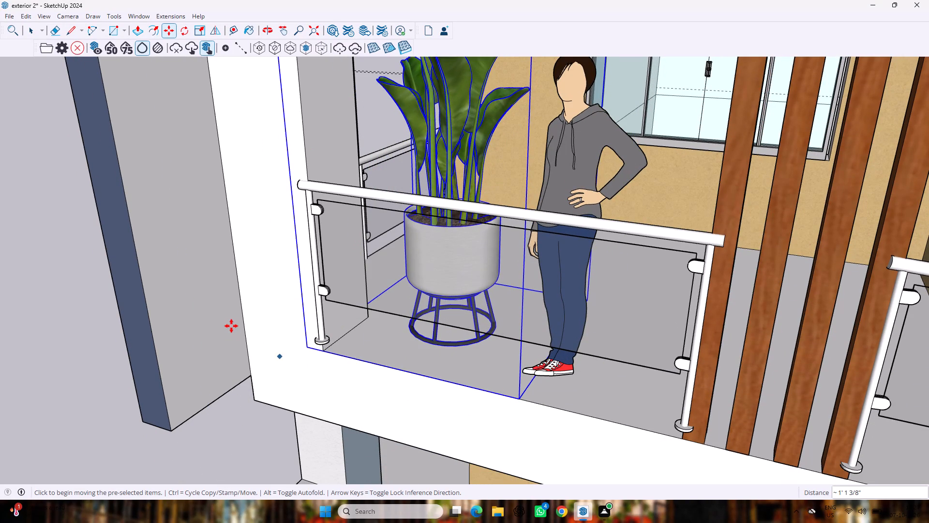
scroll(231, 321, "down", 16)
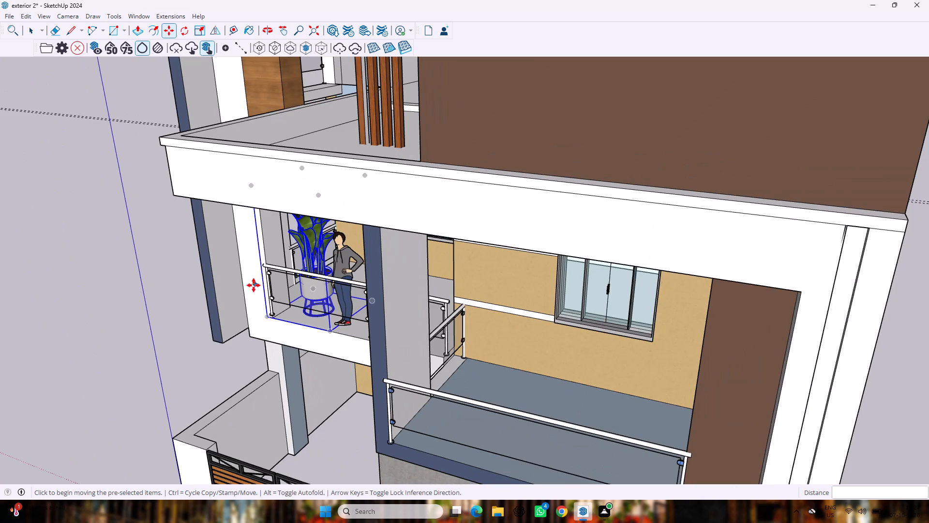
key("space")
Examine the furnished balcony and the whole house exterior from the front, side and below, both close up and at a distance.
middle_click_drag(0, 332, 309, 261)
scroll(309, 261, "down", 7)
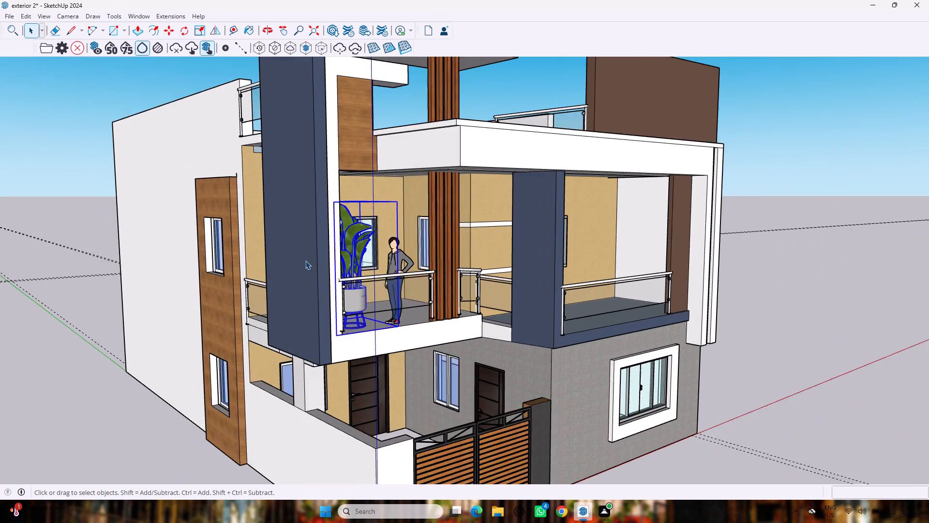
scroll(305, 261, "down", 1)
left_click(135, 333)
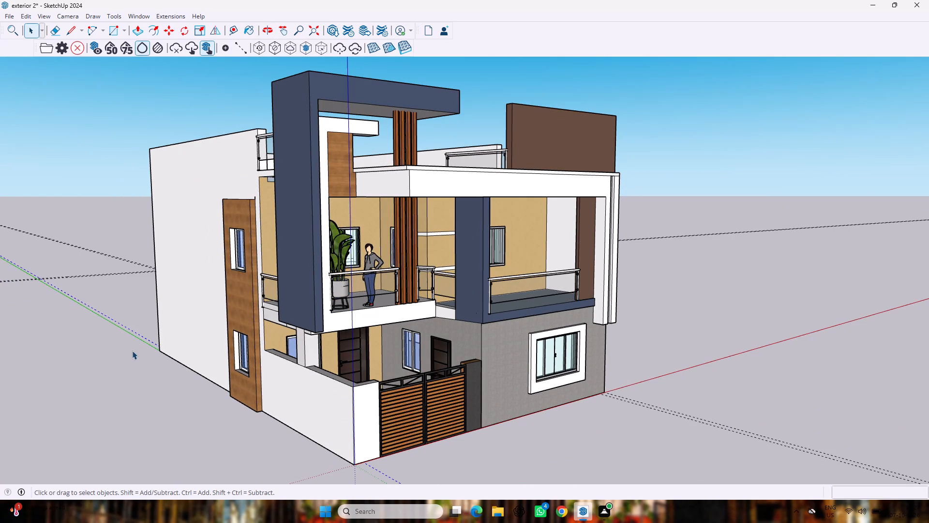
scroll(135, 347, "down", 5)
middle_click_drag(308, 400, 285, 420)
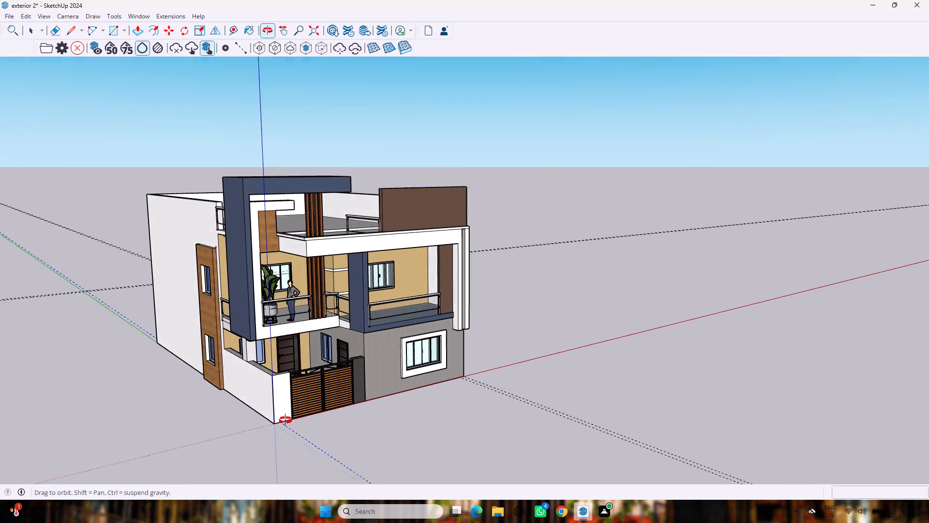
middle_click_drag(285, 420, 129, 402)
scroll(129, 399, "down", 2)
scroll(194, 379, "up", 3)
middle_click_drag(282, 368, 445, 350)
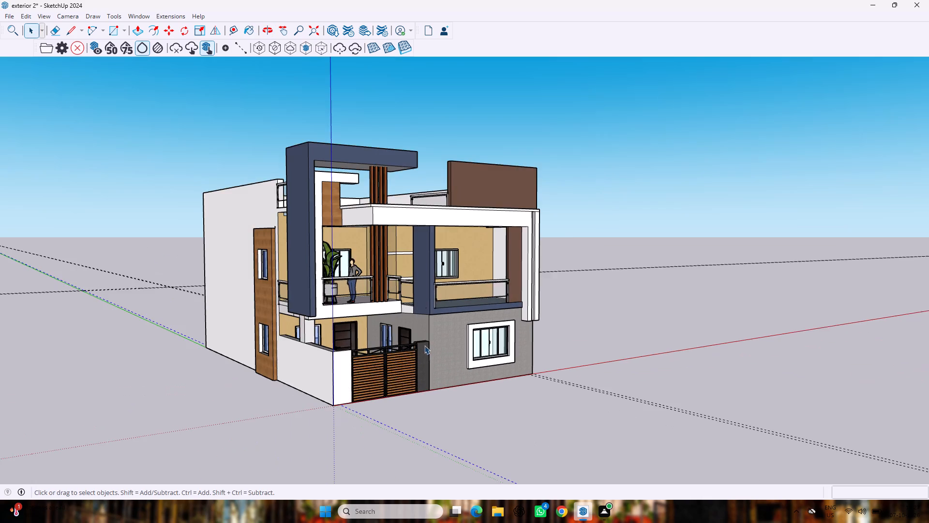
scroll(424, 346, "up", 3)
scroll(295, 345, "up", 3)
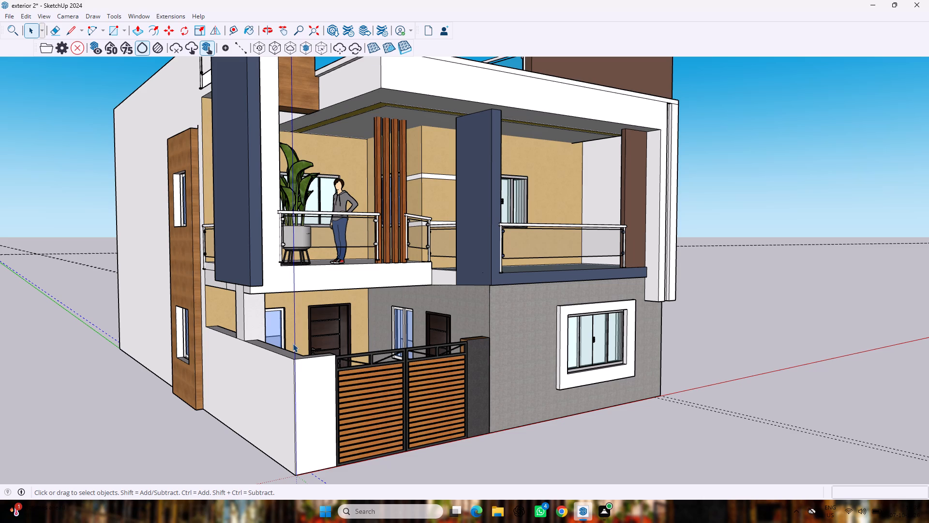
scroll(340, 290, "down", 3)
scroll(239, 122, "up", 2)
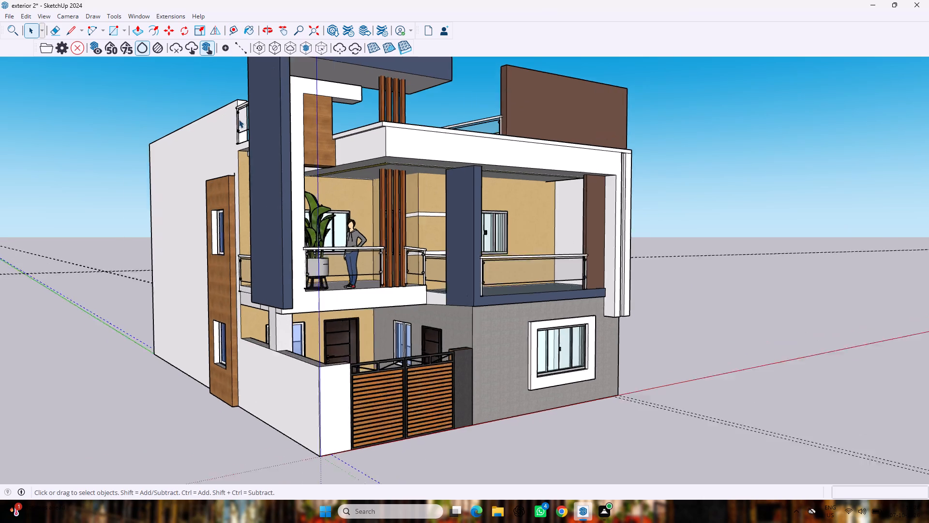
scroll(239, 119, "up", 2)
middle_click_drag(239, 117, 308, 130)
scroll(308, 130, "up", 1)
scroll(395, 211, "down", 2)
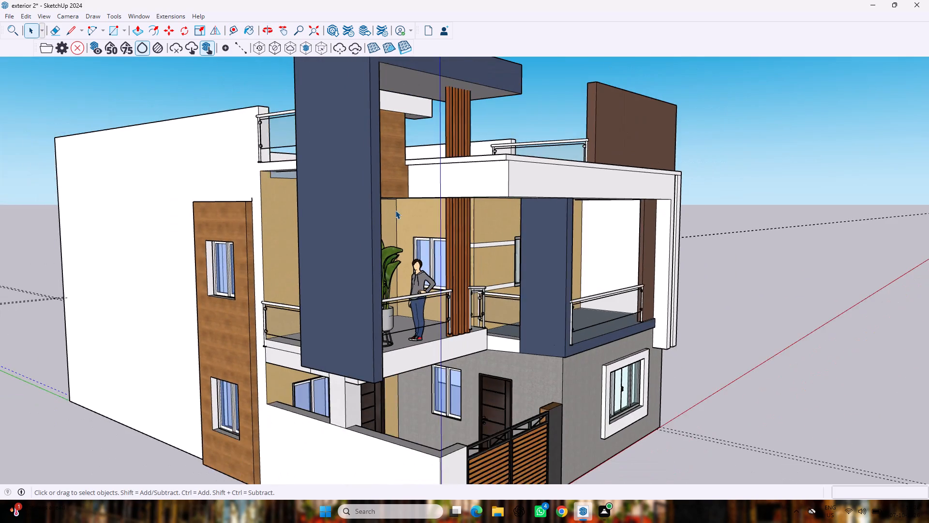
scroll(395, 210, "down", 2)
scroll(406, 346, "up", 3)
middle_click_drag(406, 344, 405, 263)
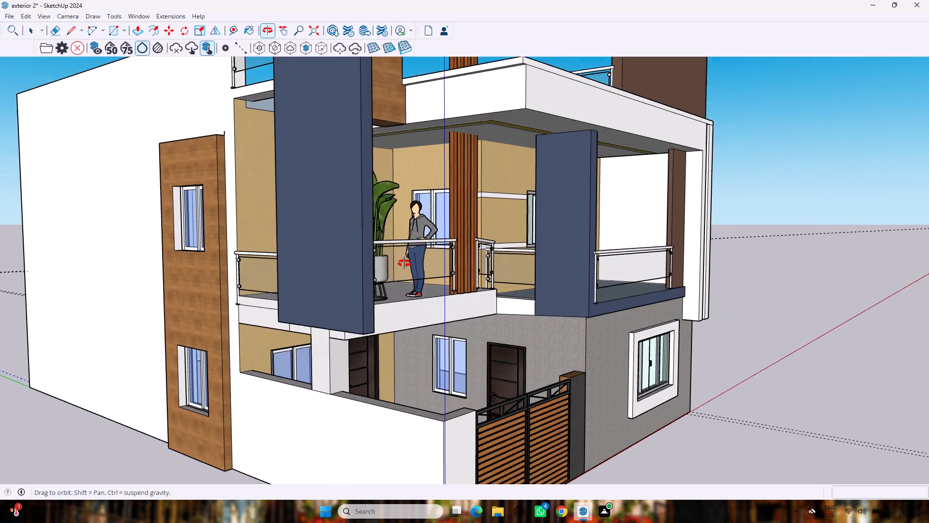
middle_click_drag(405, 263, 405, 258)
scroll(405, 258, "down", 6)
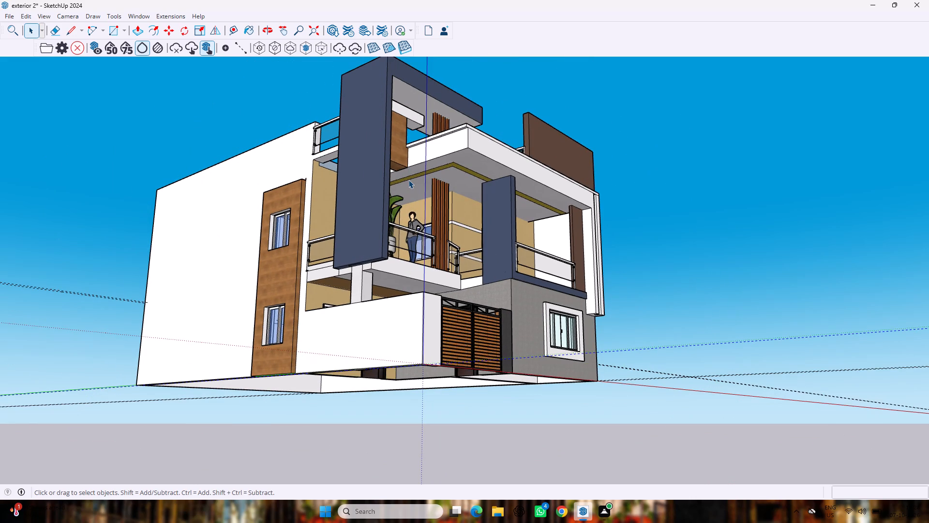
Draw a rectangle across the house's underside from the gate-side front corner to the opposite rear corner, about 49' 2 3/8" by 29' 6 7/16".
key("r")
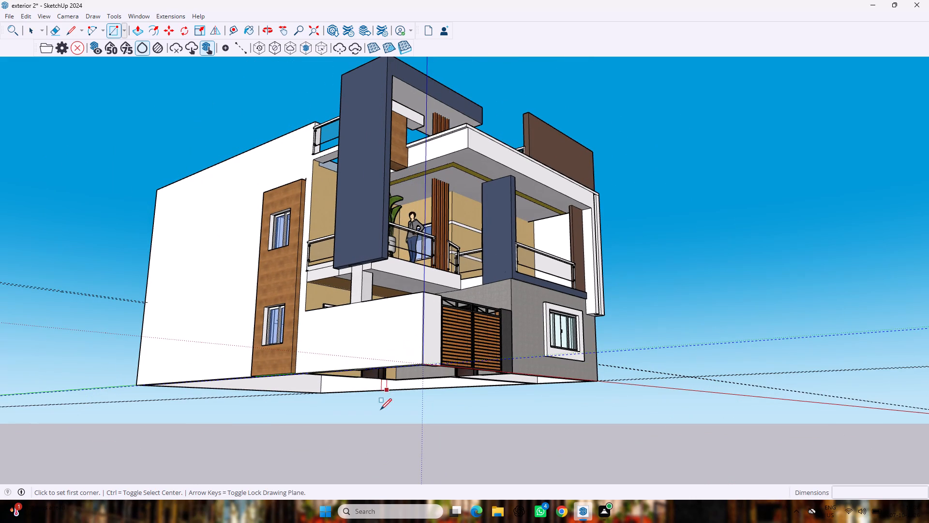
middle_click_drag(415, 386, 415, 369)
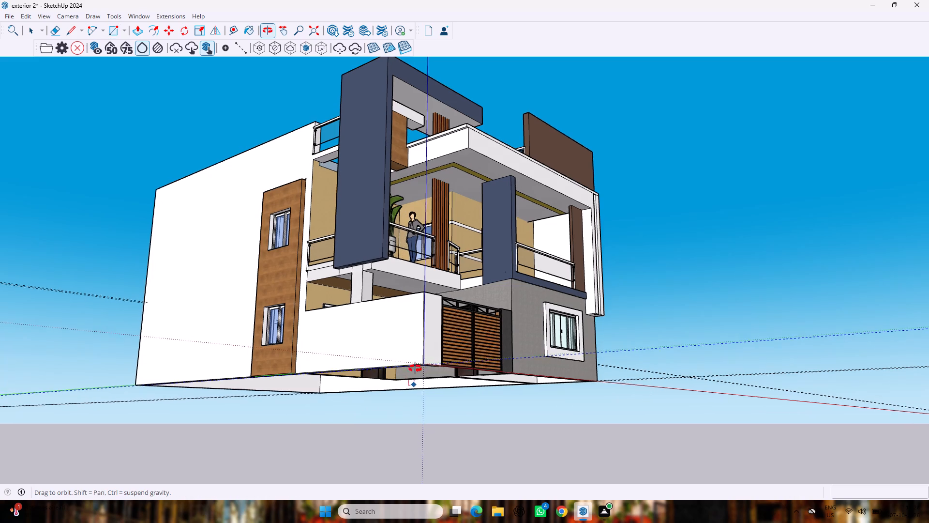
middle_click_drag(415, 369, 368, 288)
left_click(385, 293)
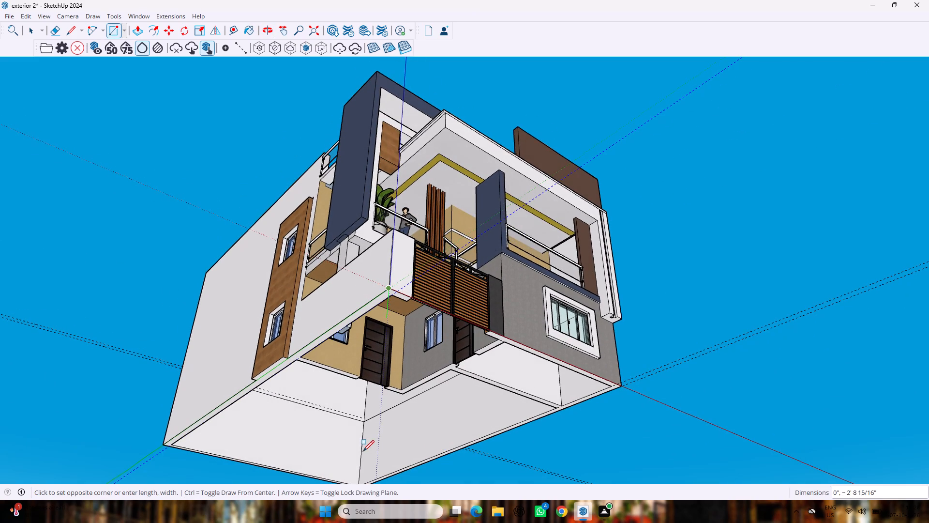
scroll(364, 452, "down", 7)
scroll(365, 477, "up", 6)
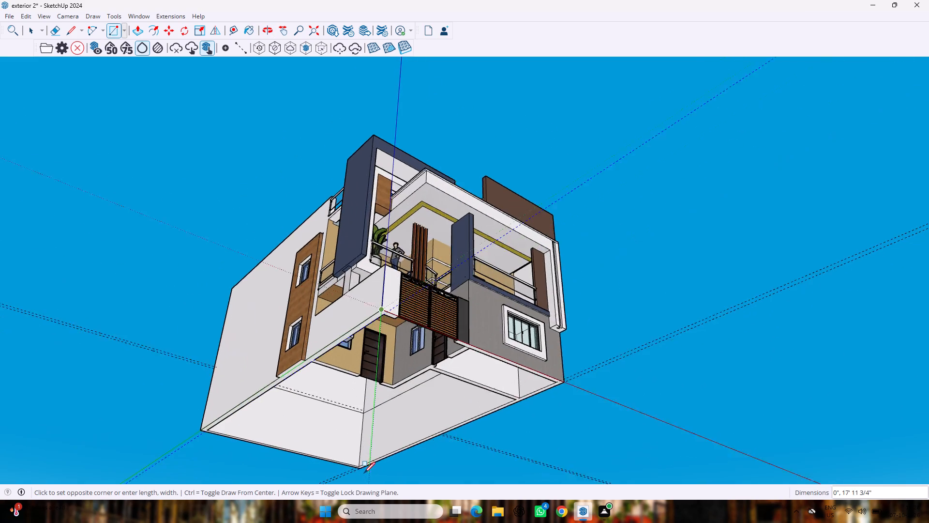
scroll(364, 473, "up", 10)
left_click(359, 466)
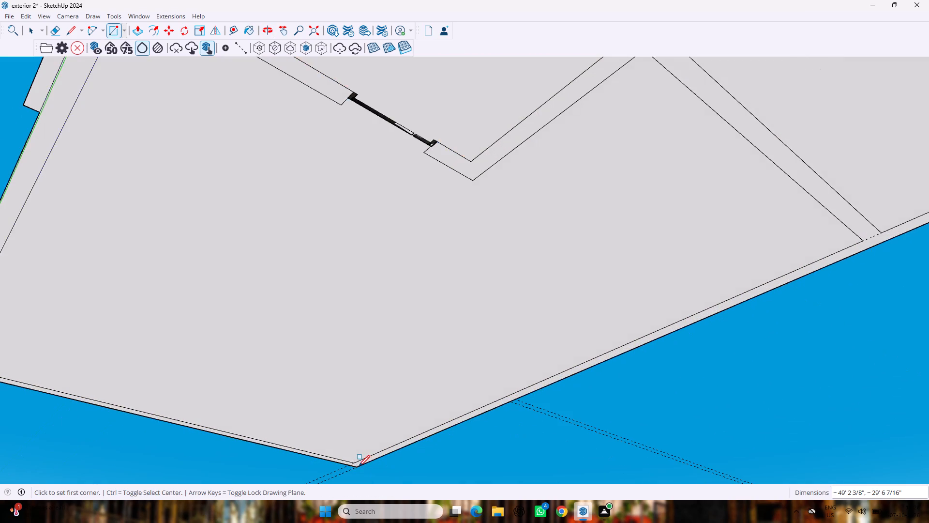
scroll(362, 461, "down", 11)
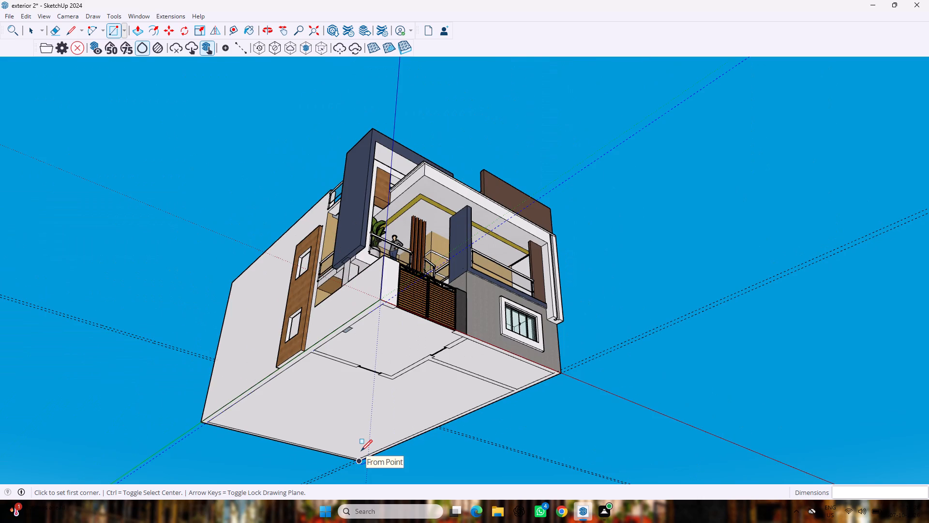
Push/Pull the house's base face down 9" and extend the wall strip around it down by the same 9".
key("p")
left_click_drag(374, 413, 376, 433)
key("9")
key("shift+quotedbl")
key("Return")
scroll(341, 323, "up", 6)
left_click_drag(368, 313, 373, 330)
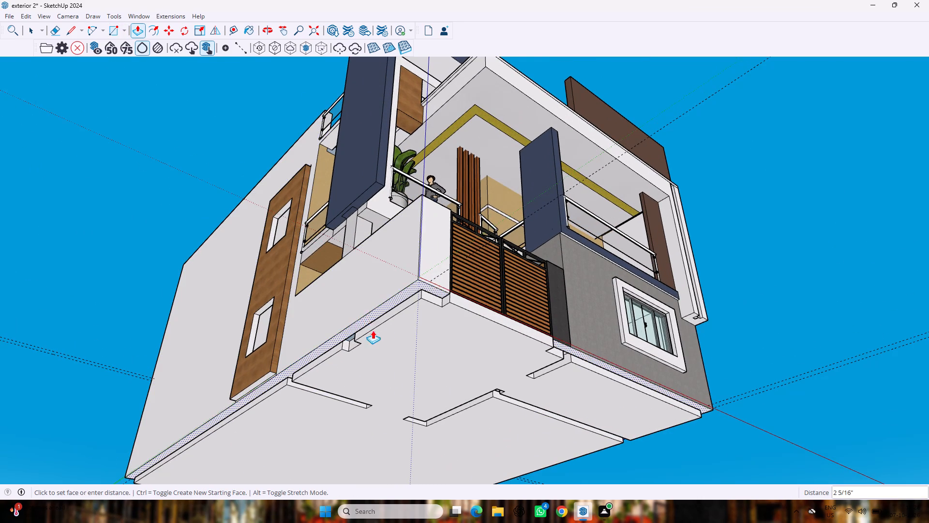
left_click_drag(373, 330, 374, 339)
scroll(374, 339, "down", 8)
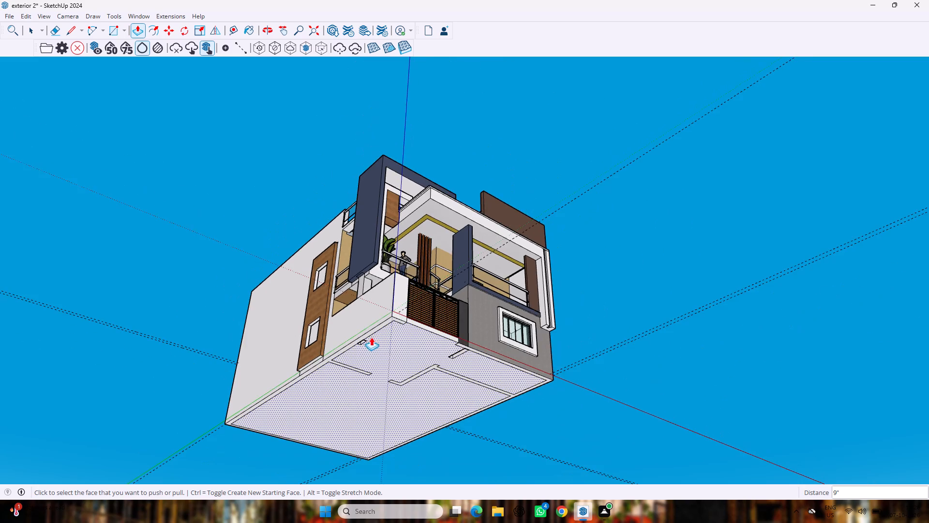
middle_click_drag(375, 346, 396, 497)
scroll(396, 497, "down", 3)
key("space")
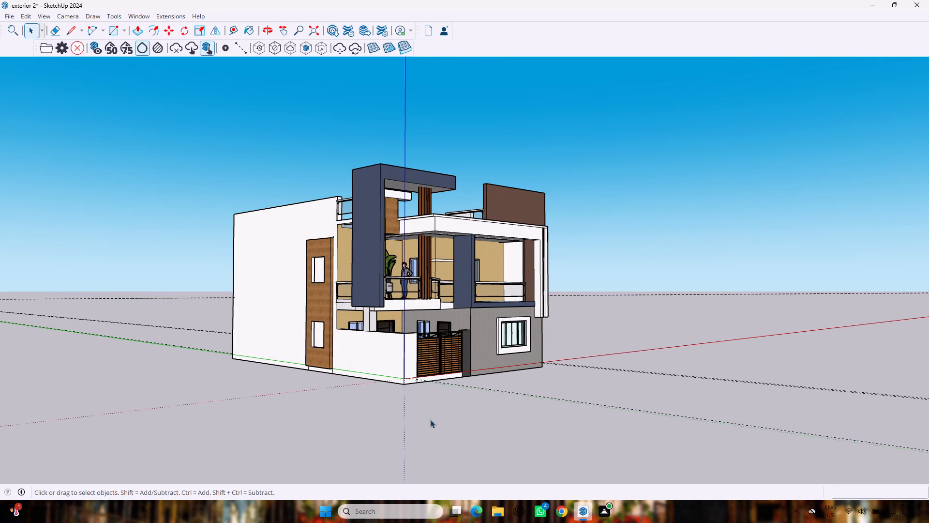
Build a slab outside the gate from its frame's lower corner, about 4' 2 3/4" by 8' 5 1/4", extruded down about 1' 11/16".
scroll(442, 400, "up", 12)
middle_click_drag(445, 390, 462, 450)
scroll(445, 390, "up", 1)
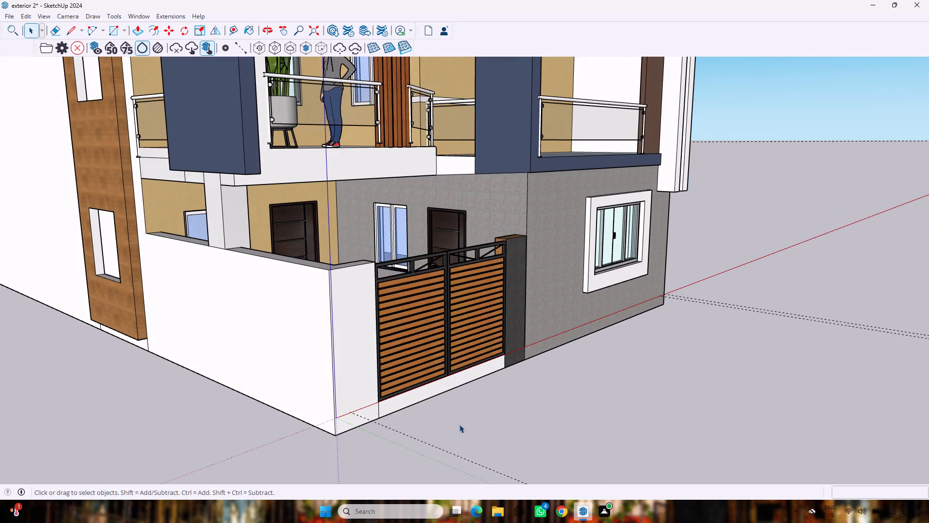
scroll(458, 420, "up", 3)
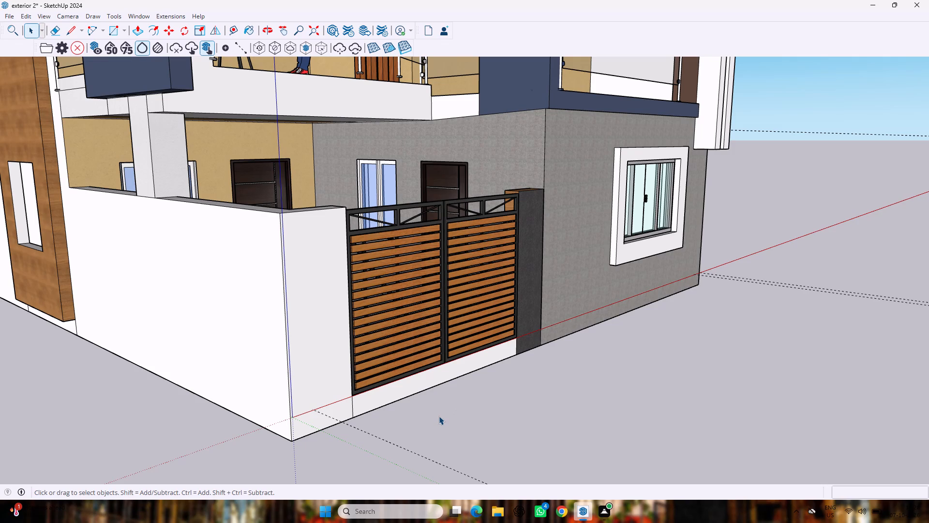
key("r")
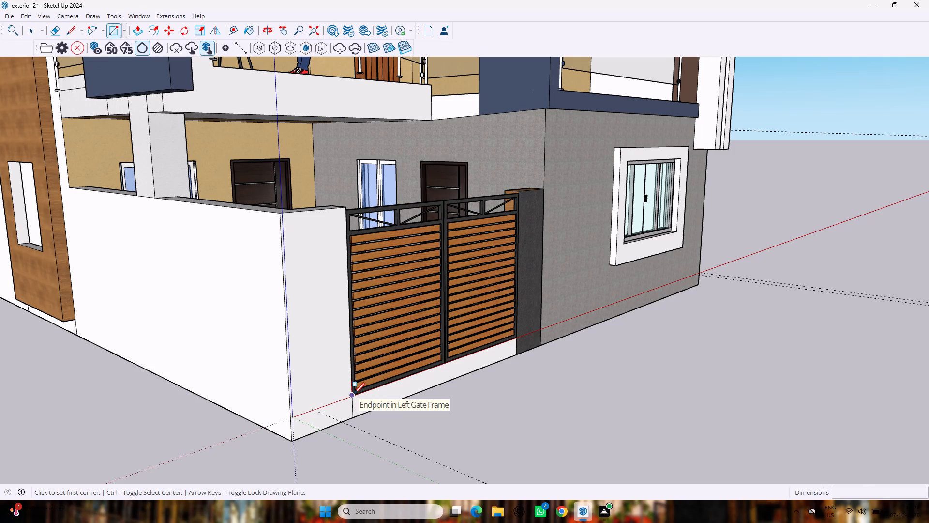
left_click(354, 396)
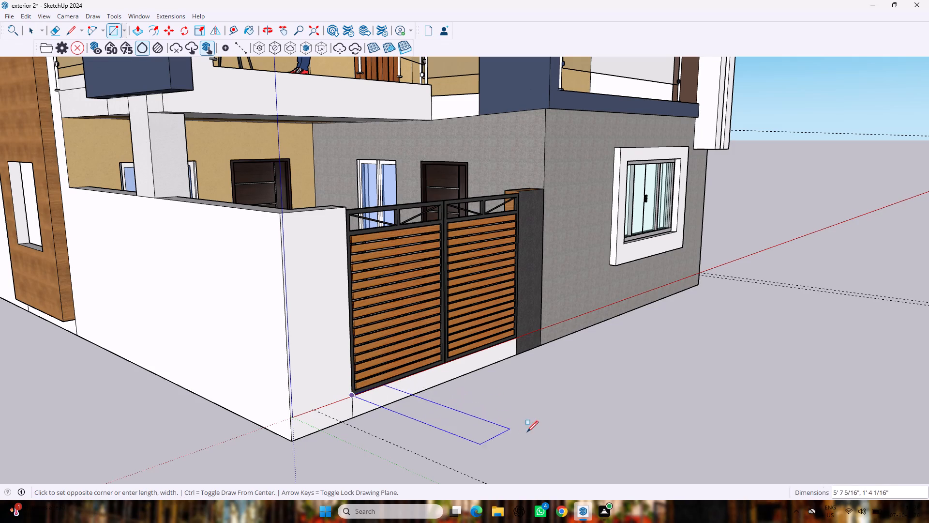
left_click(604, 360)
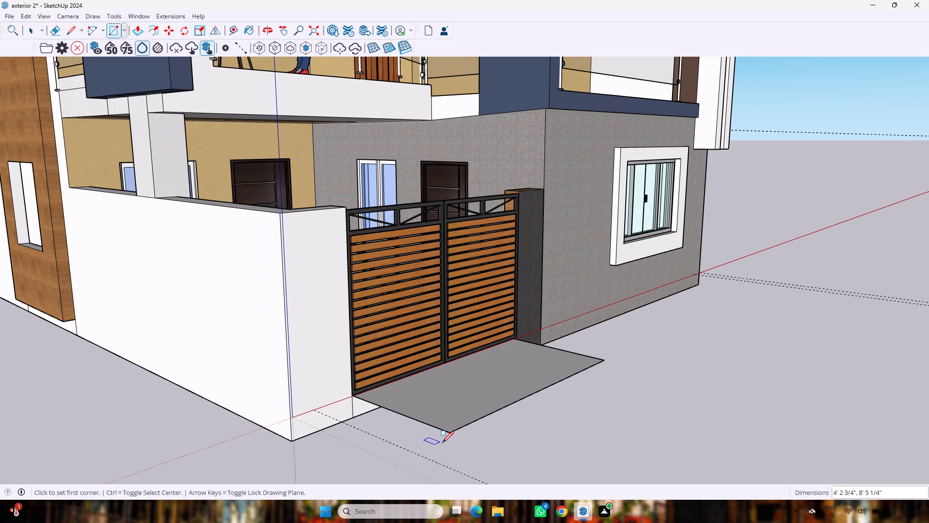
key("p")
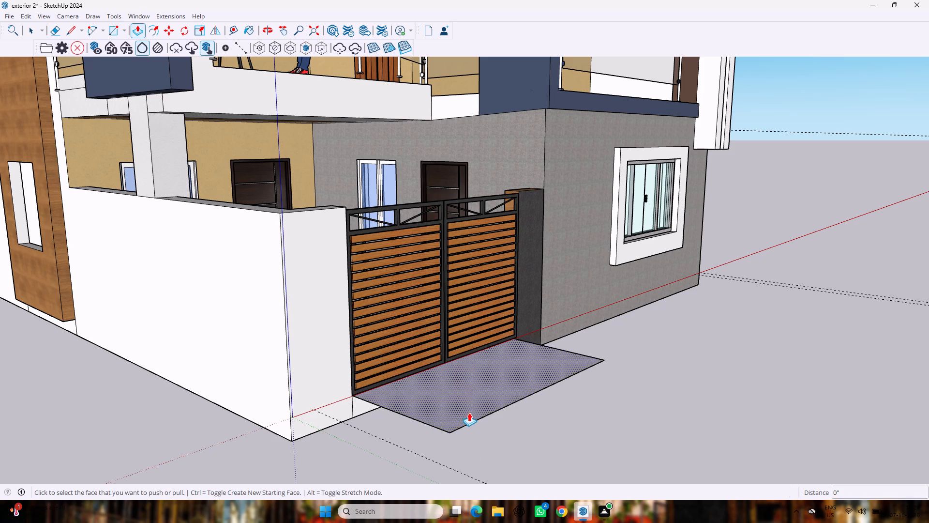
left_click_drag(469, 410, 478, 443)
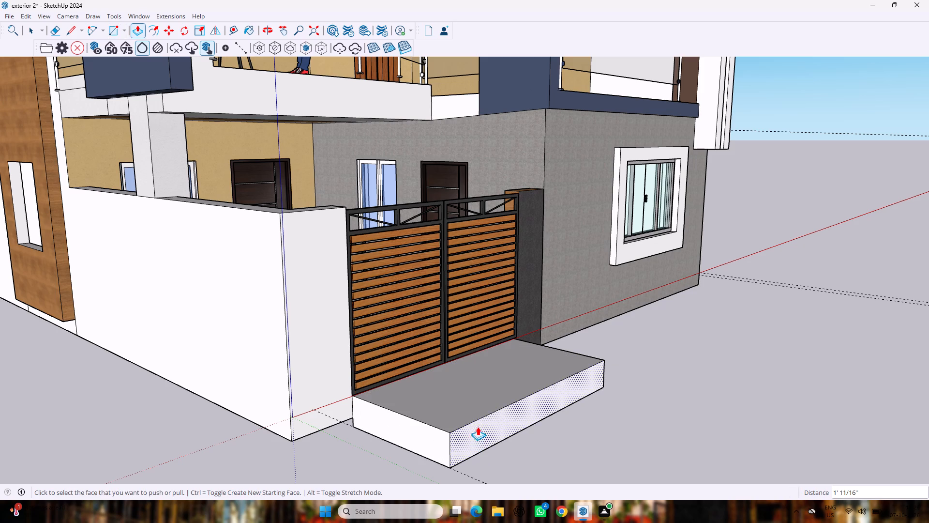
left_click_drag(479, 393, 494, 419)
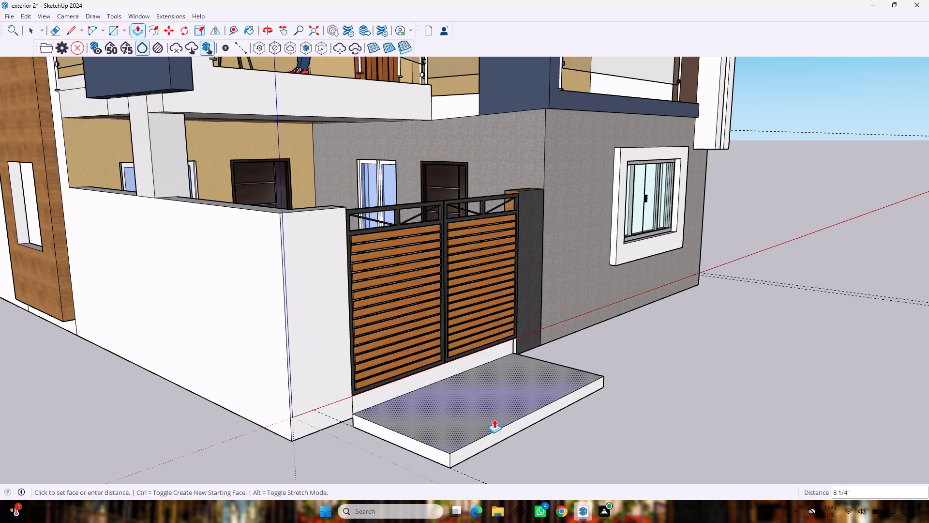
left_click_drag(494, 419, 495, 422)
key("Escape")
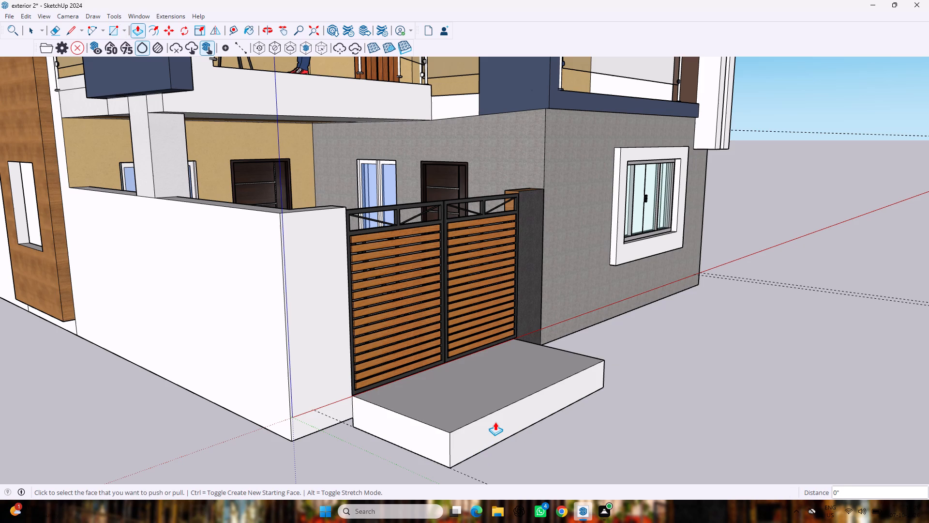
Undo the extrusion and rectangle of the slab outside the gate.
key("ctrl+z")
key("ctrl+z")
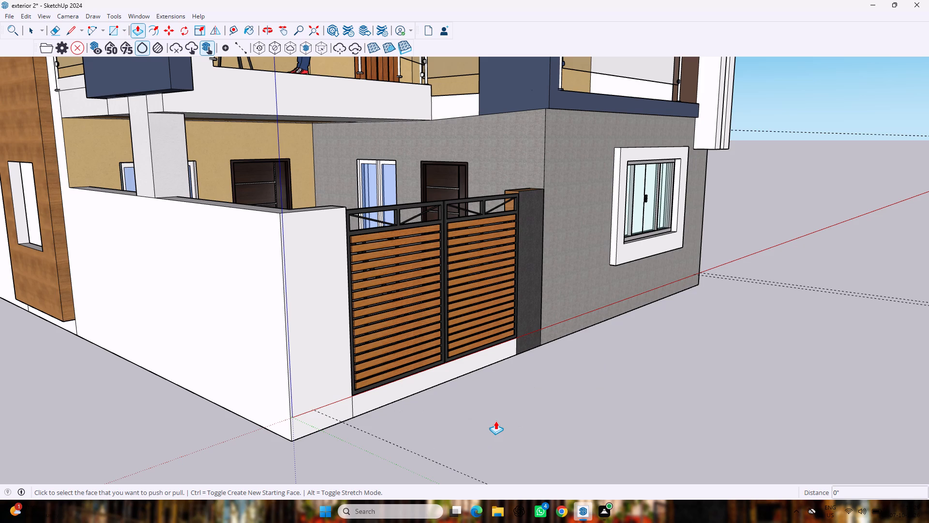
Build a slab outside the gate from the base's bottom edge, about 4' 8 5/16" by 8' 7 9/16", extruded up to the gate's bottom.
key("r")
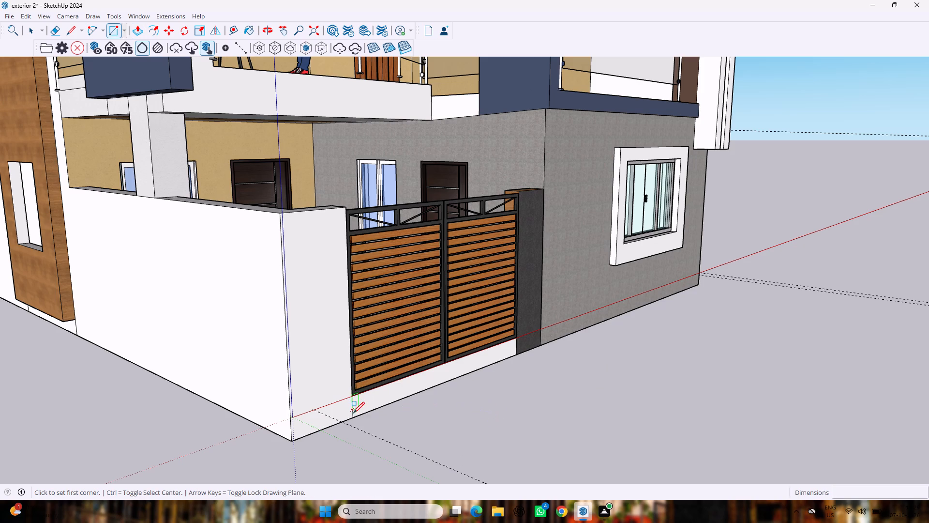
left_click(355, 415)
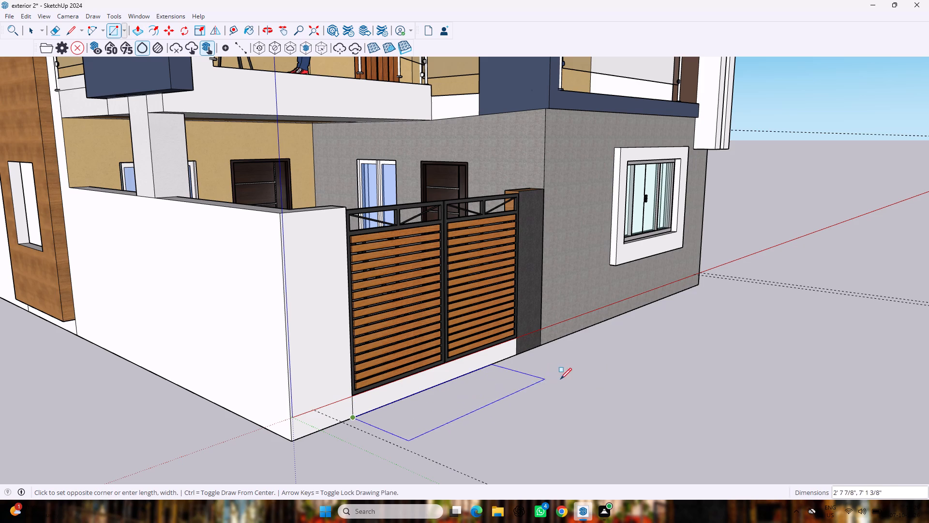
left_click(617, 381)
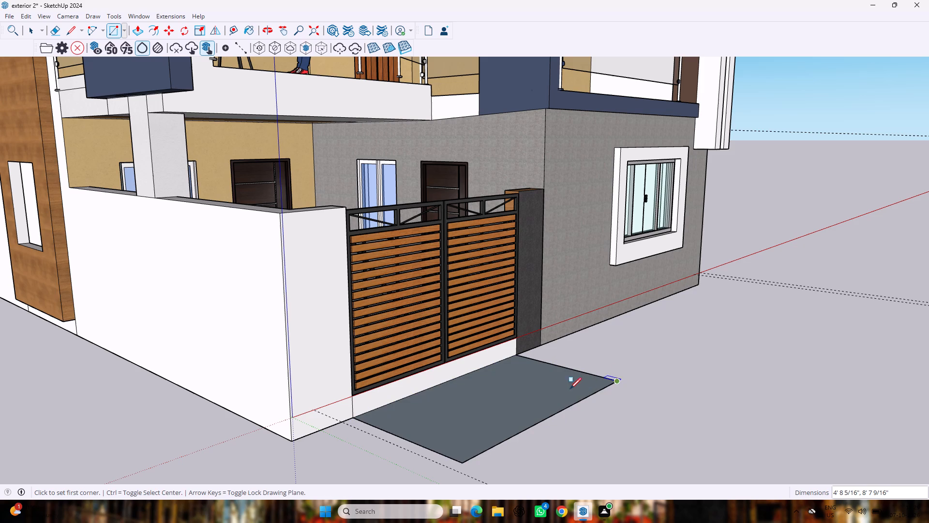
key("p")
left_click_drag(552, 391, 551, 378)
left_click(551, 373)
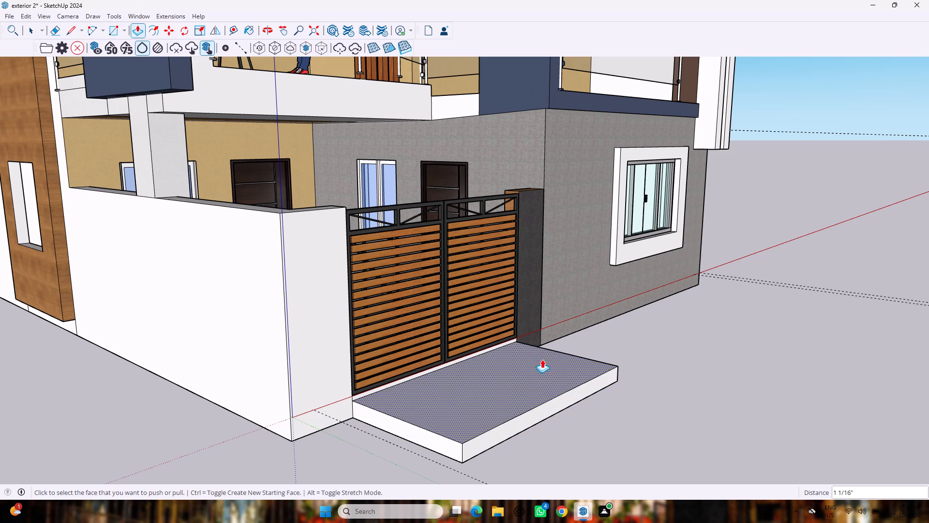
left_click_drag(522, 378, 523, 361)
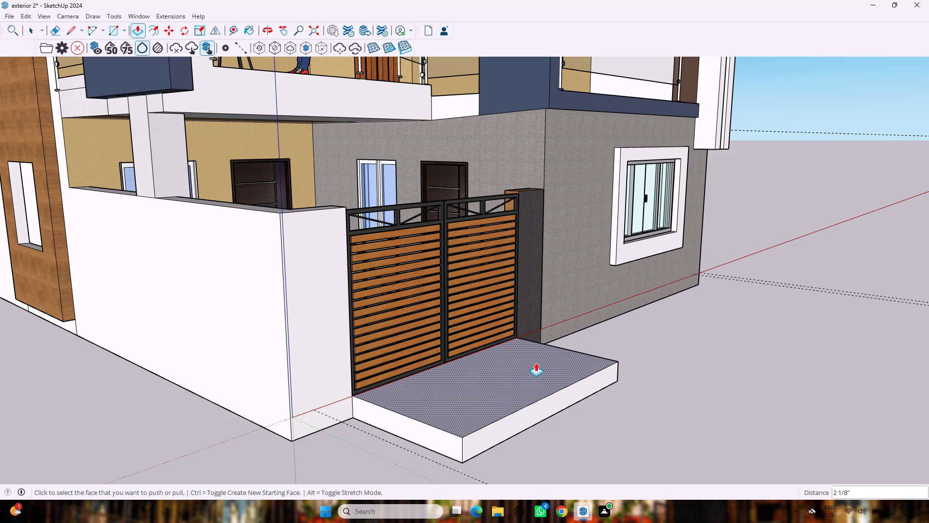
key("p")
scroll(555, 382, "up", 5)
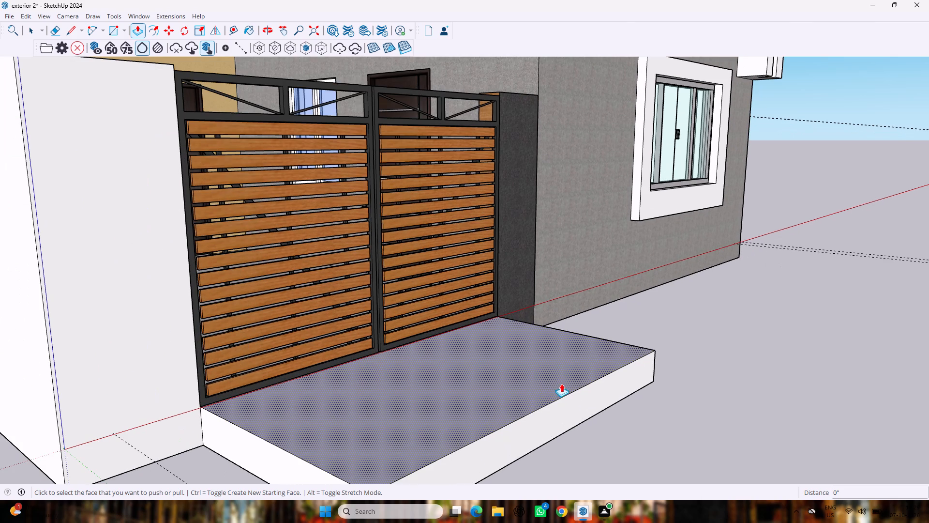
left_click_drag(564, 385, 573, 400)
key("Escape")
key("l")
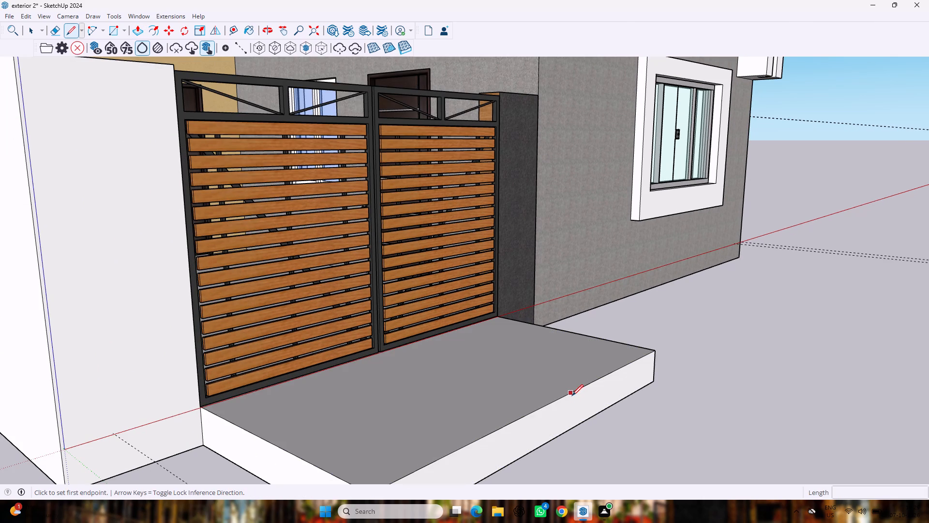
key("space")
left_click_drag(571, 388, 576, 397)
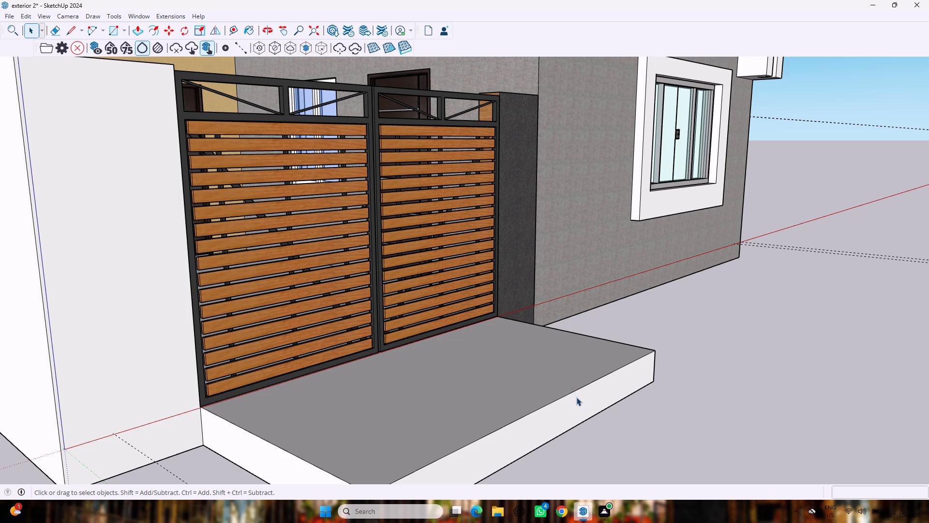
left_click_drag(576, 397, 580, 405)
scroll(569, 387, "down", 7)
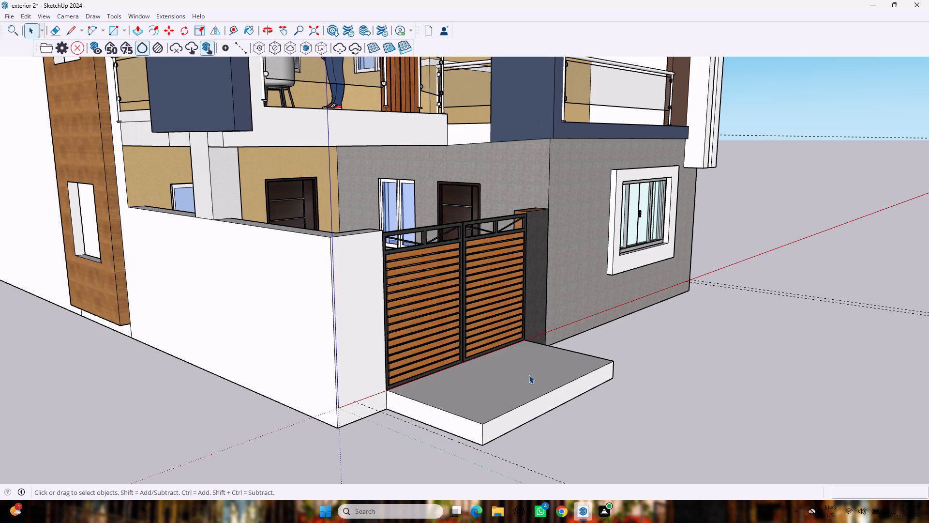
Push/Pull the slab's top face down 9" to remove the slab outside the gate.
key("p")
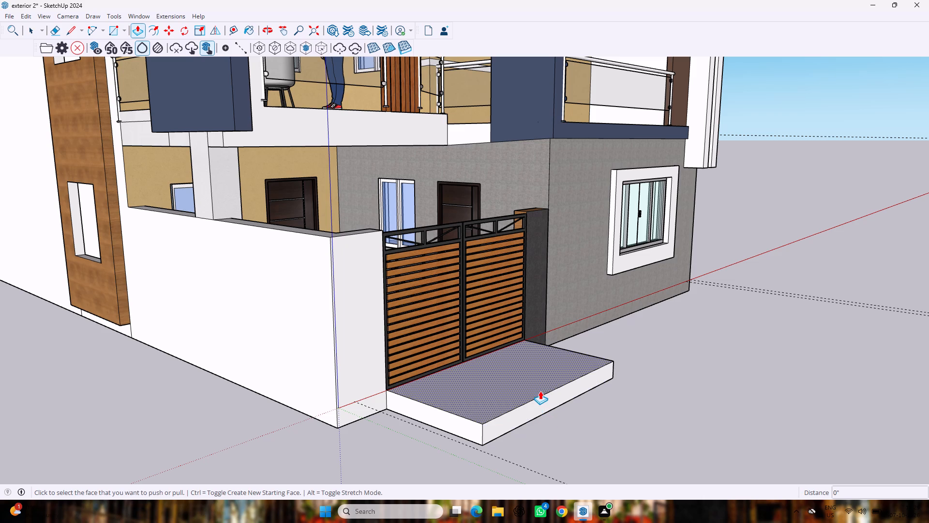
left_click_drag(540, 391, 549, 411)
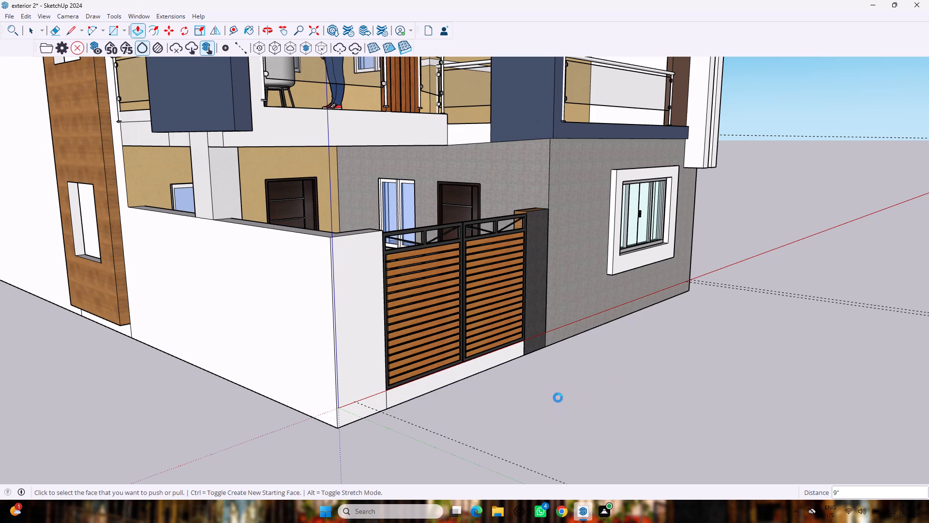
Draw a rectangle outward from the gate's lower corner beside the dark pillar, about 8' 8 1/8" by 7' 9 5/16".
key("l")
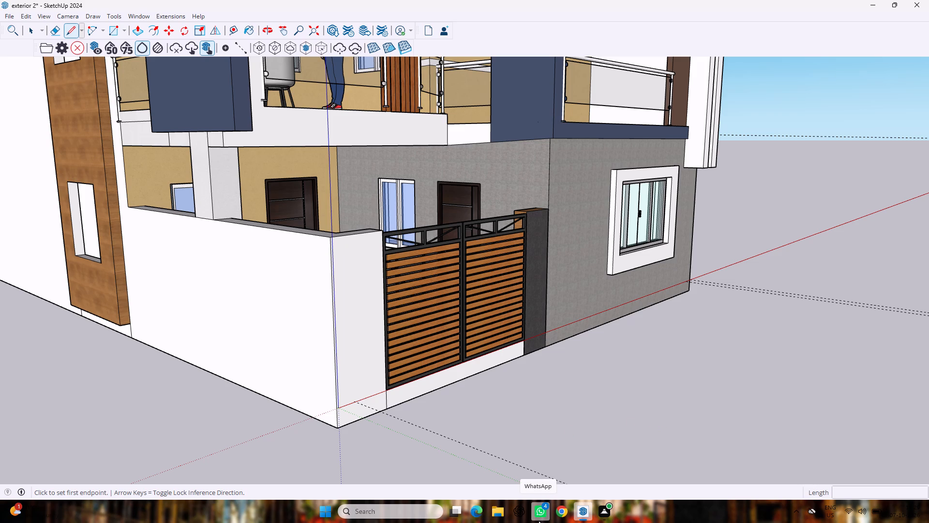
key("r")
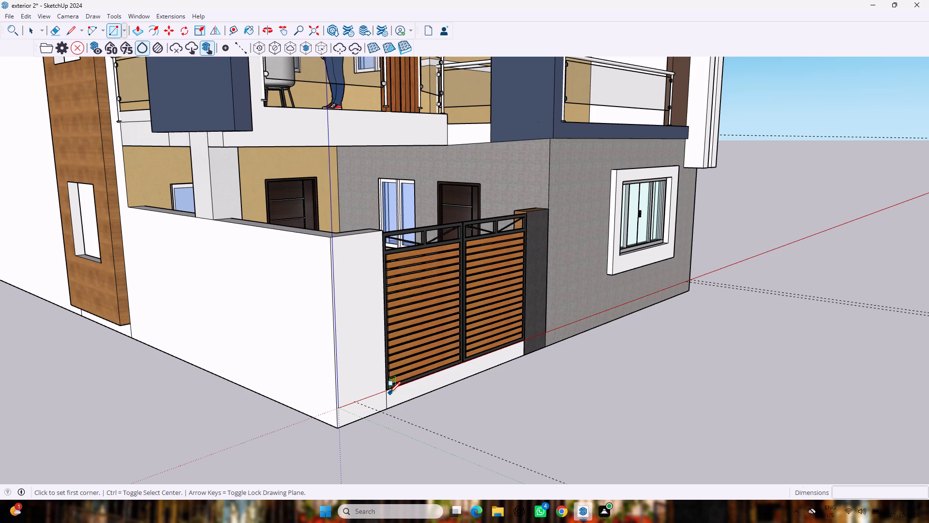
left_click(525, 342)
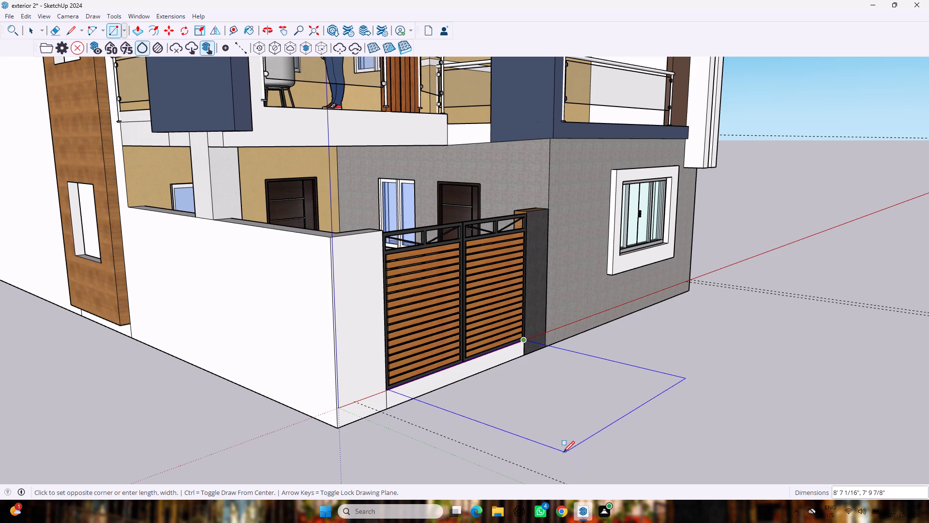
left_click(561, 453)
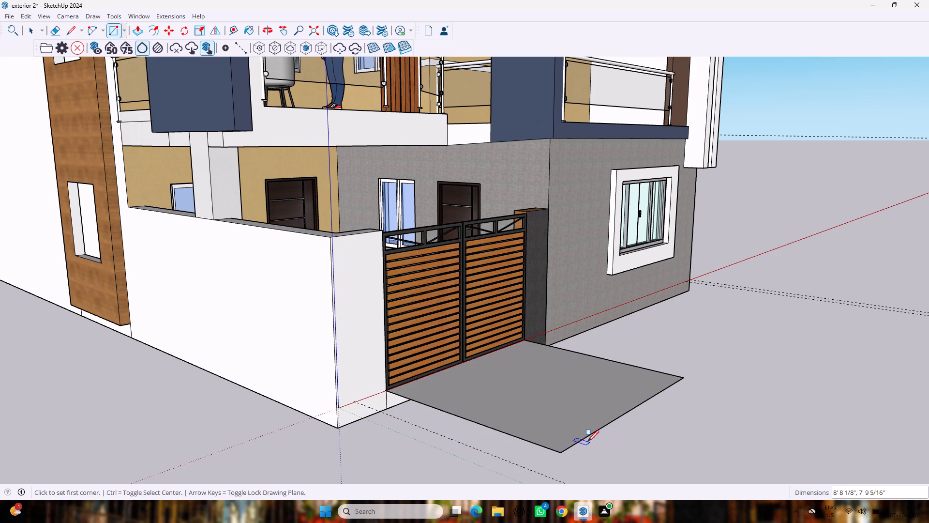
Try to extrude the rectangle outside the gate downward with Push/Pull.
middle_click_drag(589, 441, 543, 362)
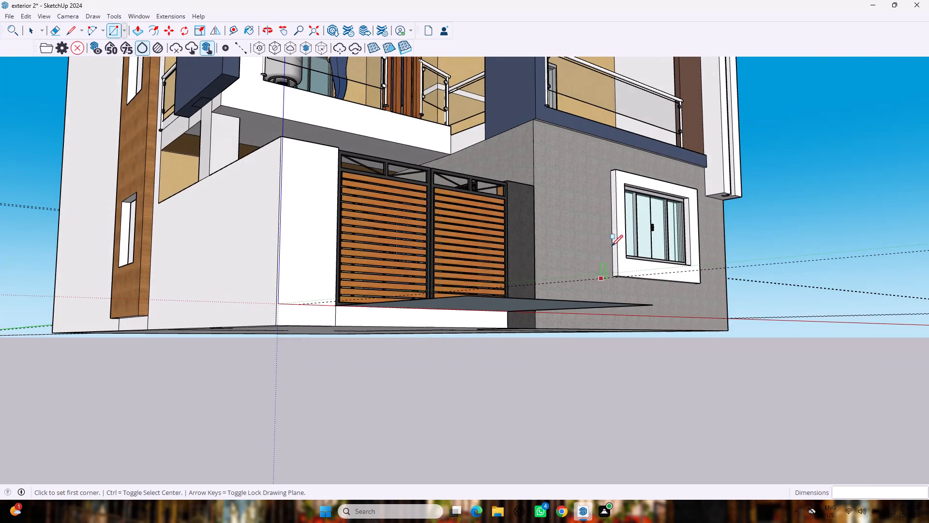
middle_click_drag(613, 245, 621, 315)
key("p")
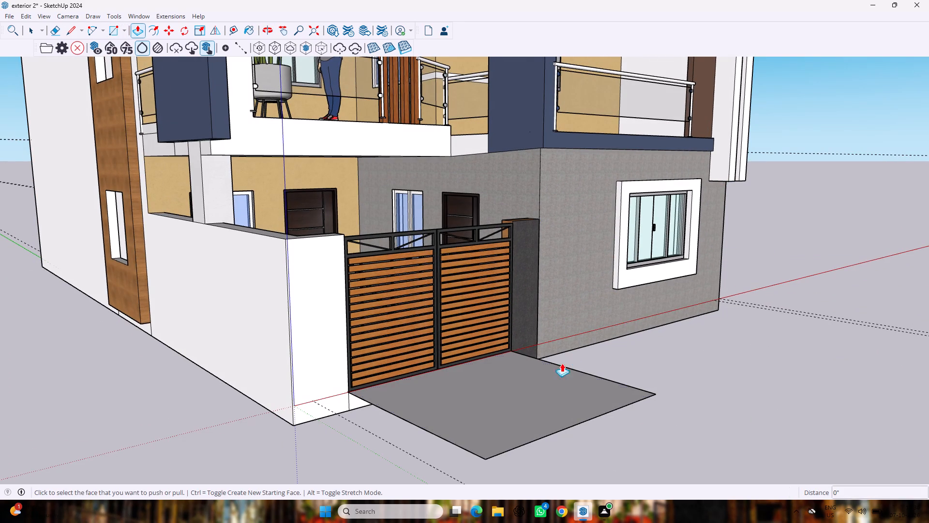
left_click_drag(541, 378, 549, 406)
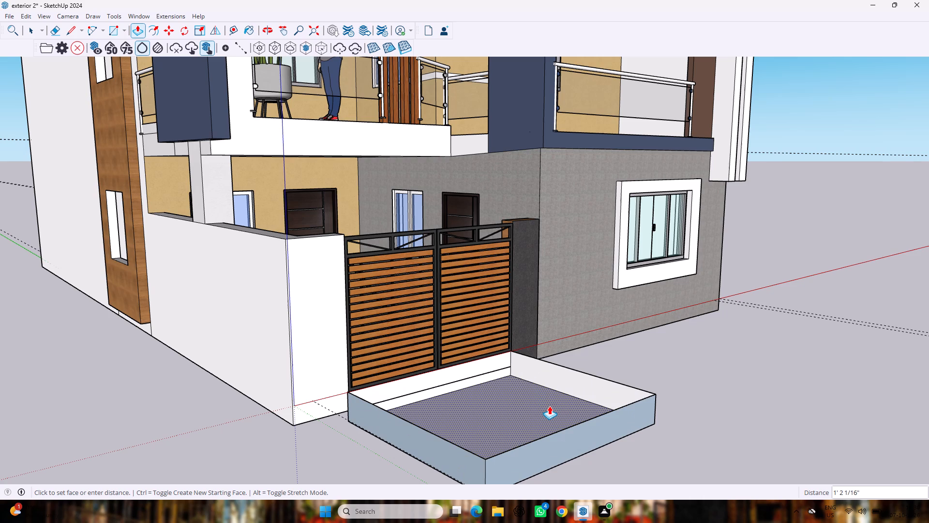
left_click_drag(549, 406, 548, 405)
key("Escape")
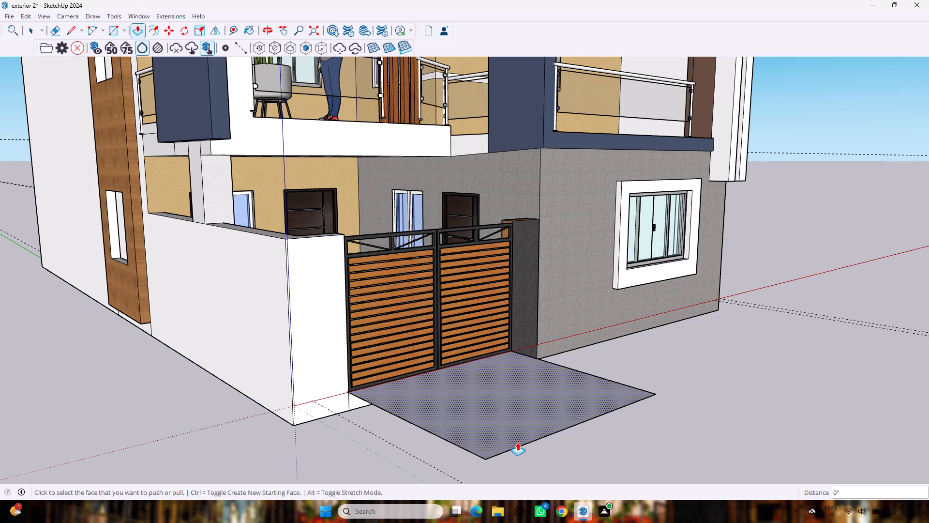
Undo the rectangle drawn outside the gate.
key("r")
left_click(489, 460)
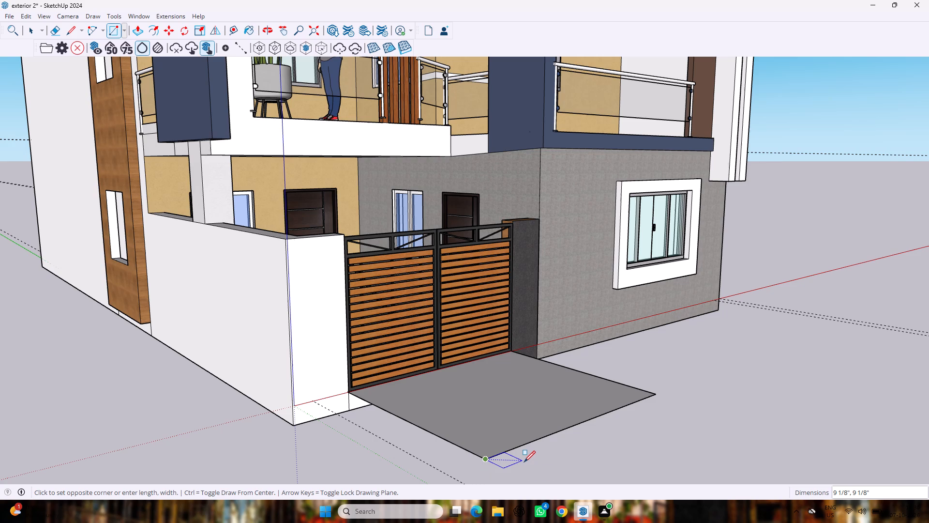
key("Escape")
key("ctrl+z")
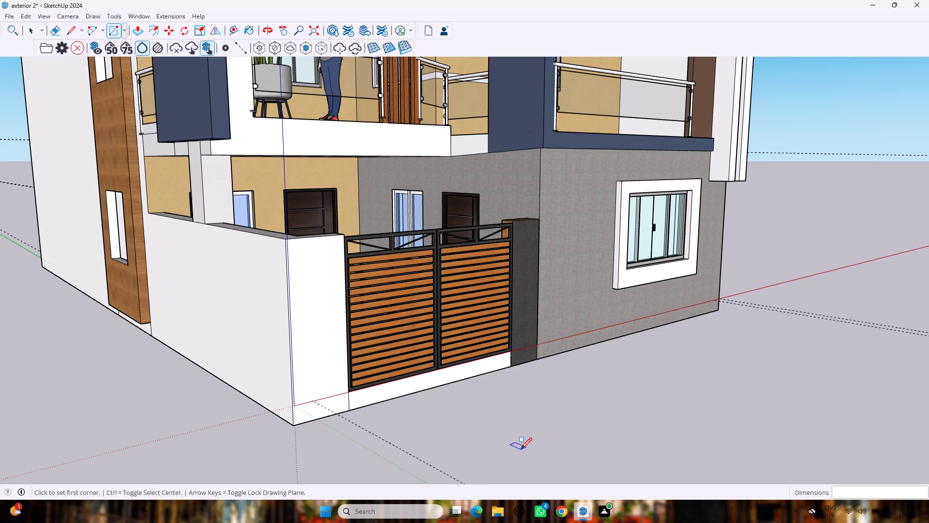
Draw two lines sloping outward from the gate's lower corners, about 5' 10" at the white wall and 6' 1 11/16" at the dark pillar.
key("l")
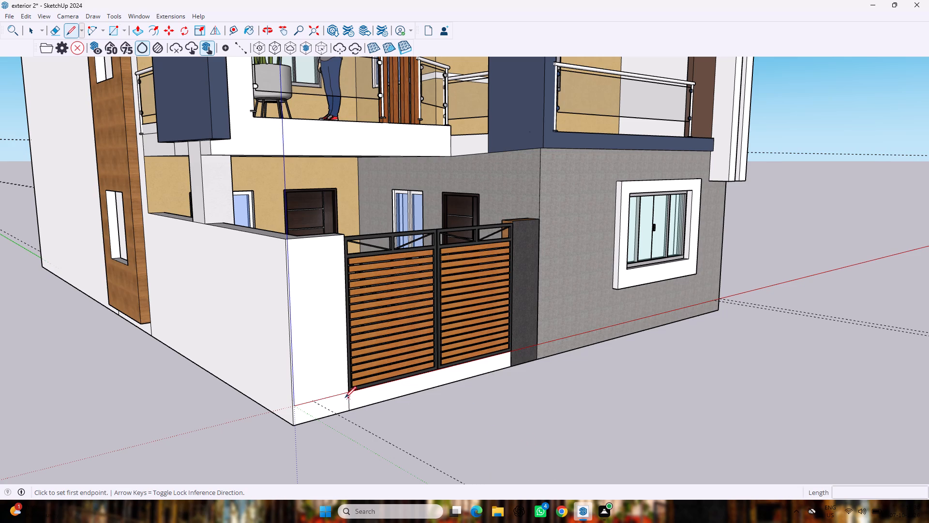
left_click(349, 393)
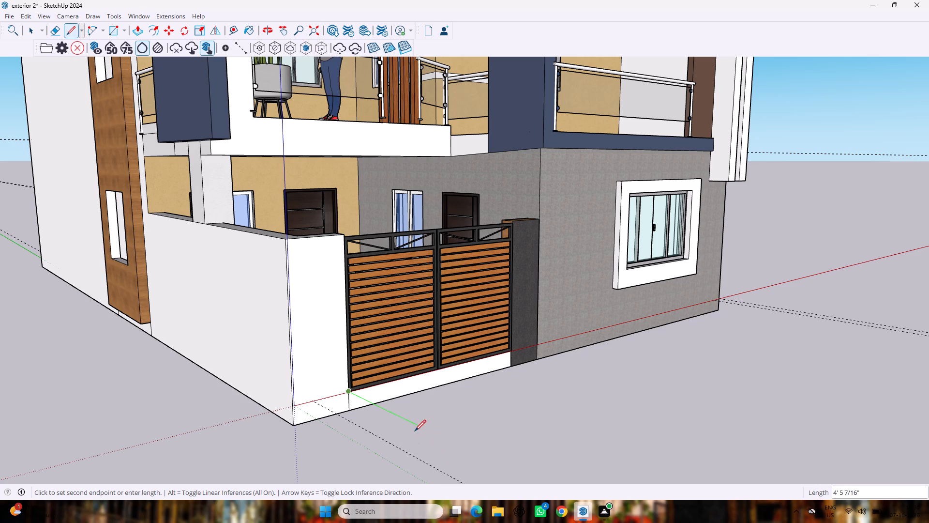
left_click(401, 451)
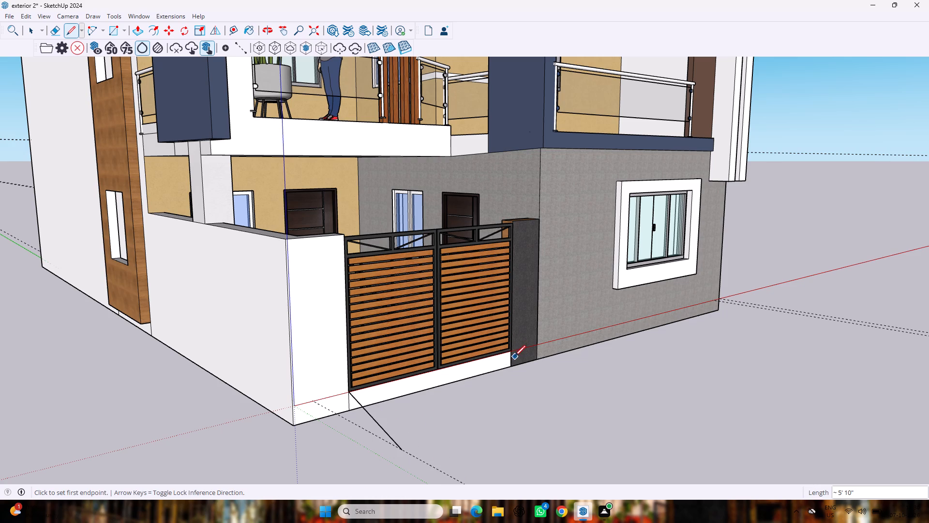
left_click(513, 356)
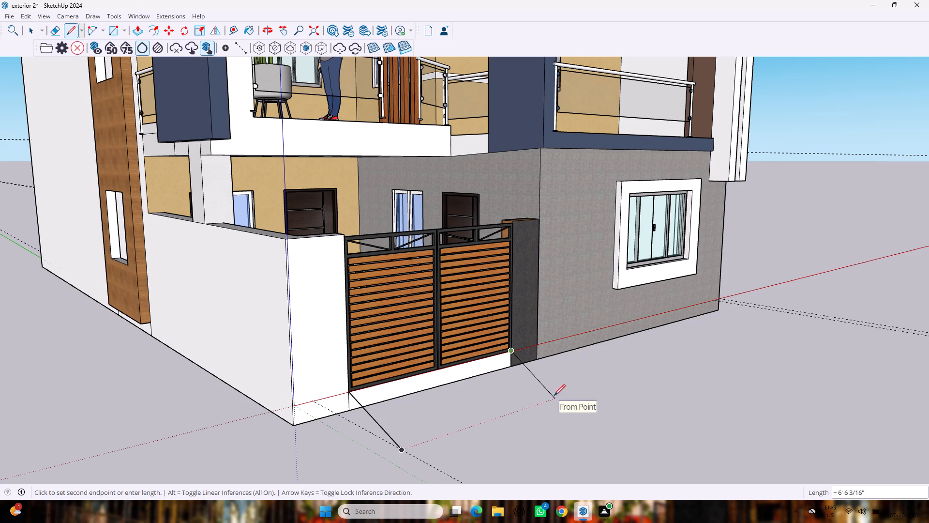
left_click(570, 395)
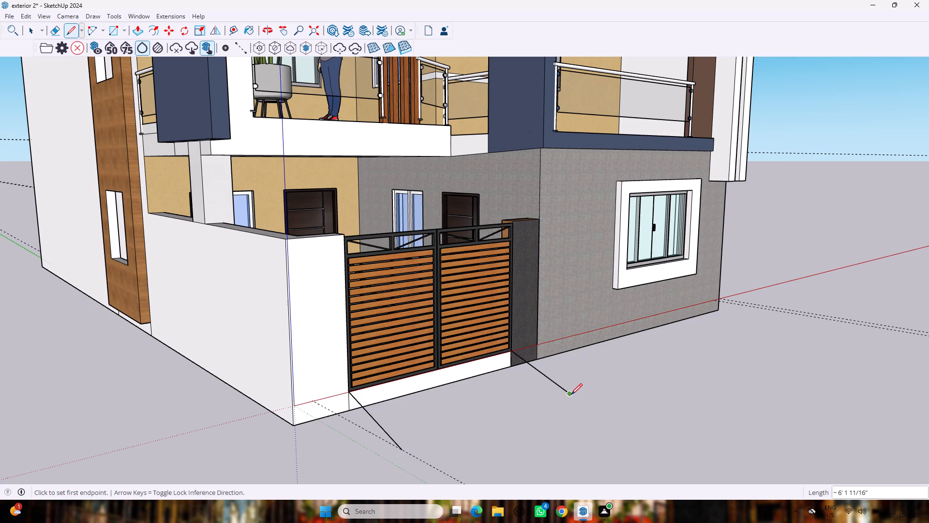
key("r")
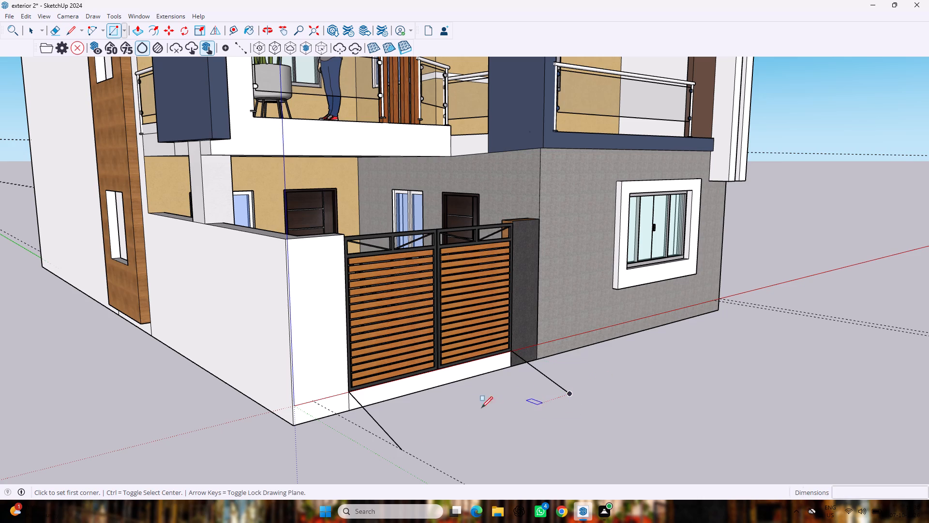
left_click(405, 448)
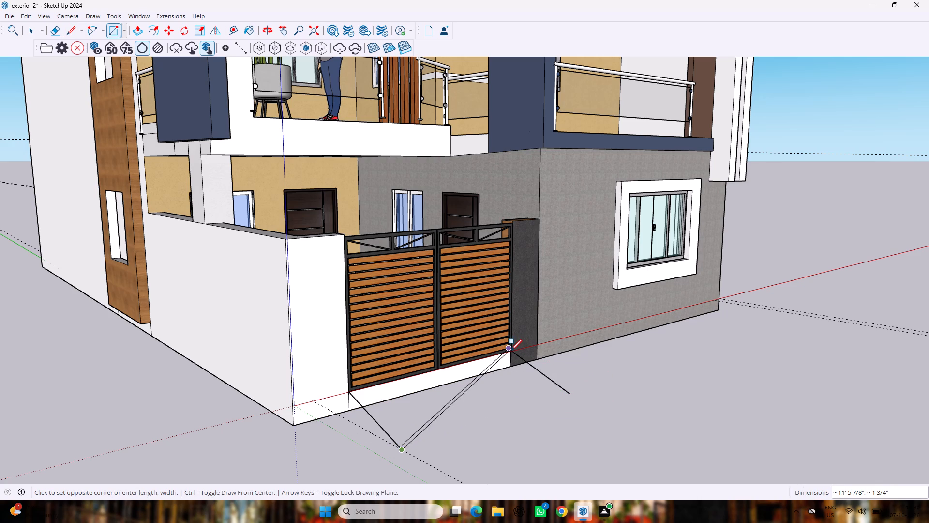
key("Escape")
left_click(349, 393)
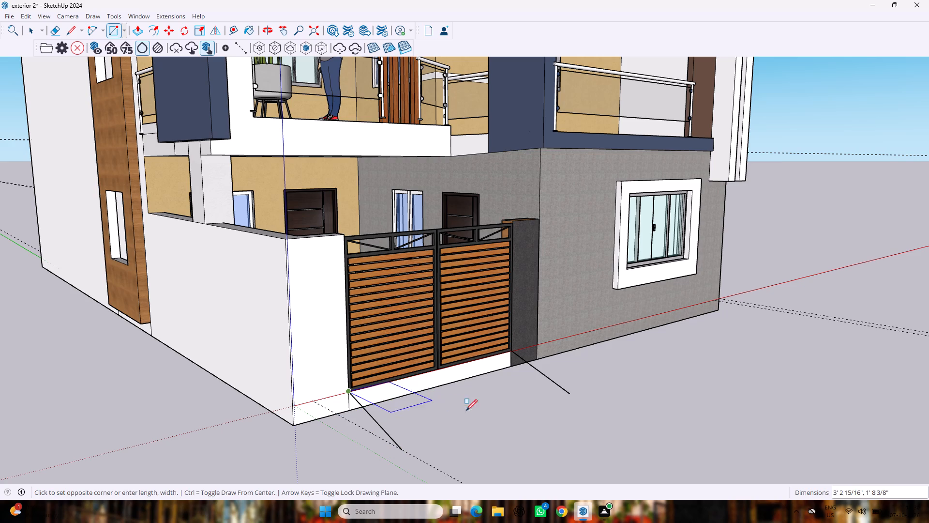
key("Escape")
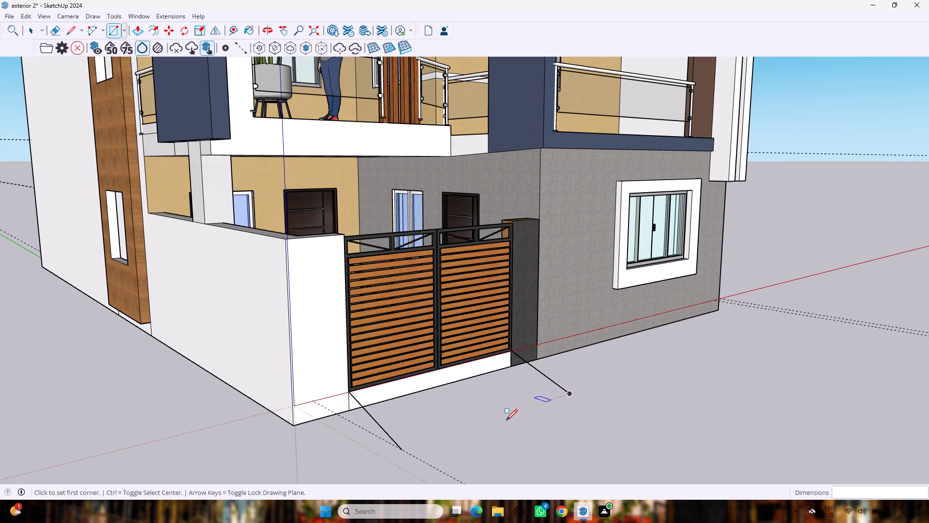
Join the outer ends of the two sloping lines with a line about 7' 8 3/4" long to form the ramp face.
key("l")
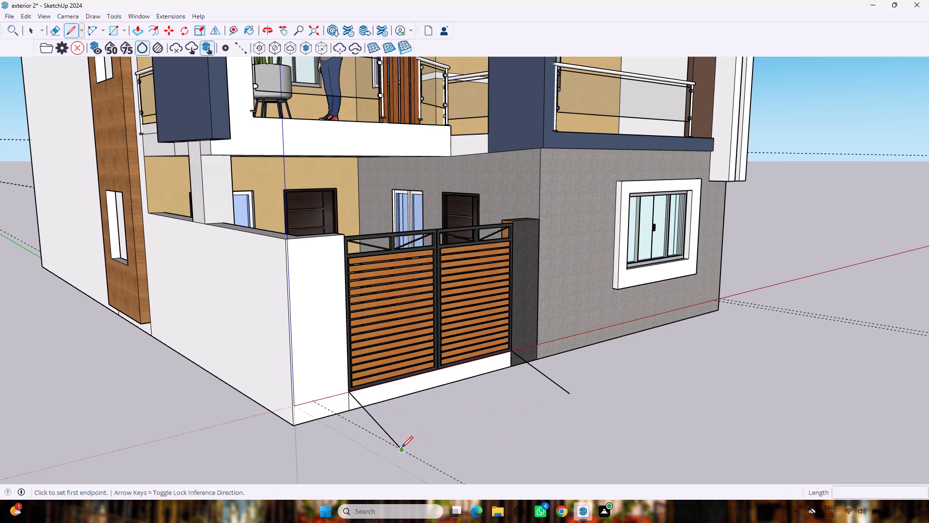
left_click(402, 447)
left_click(569, 394)
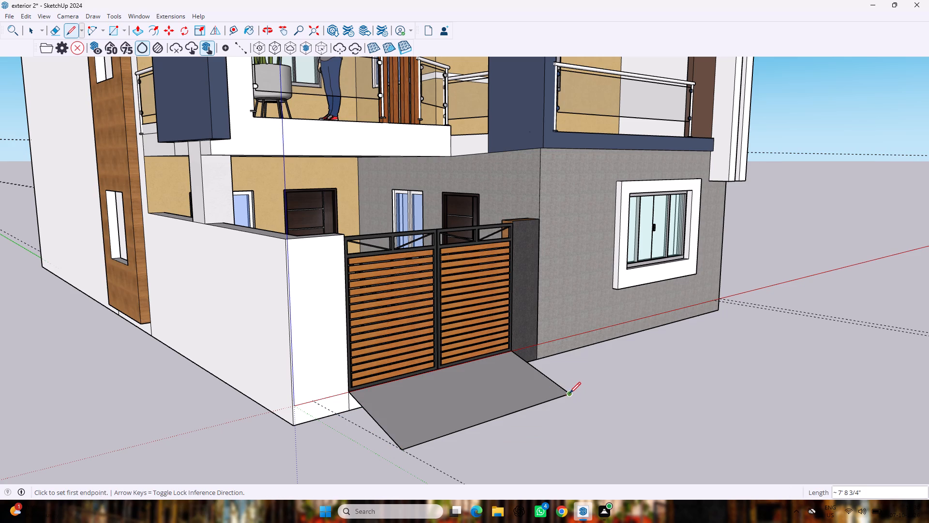
key("space")
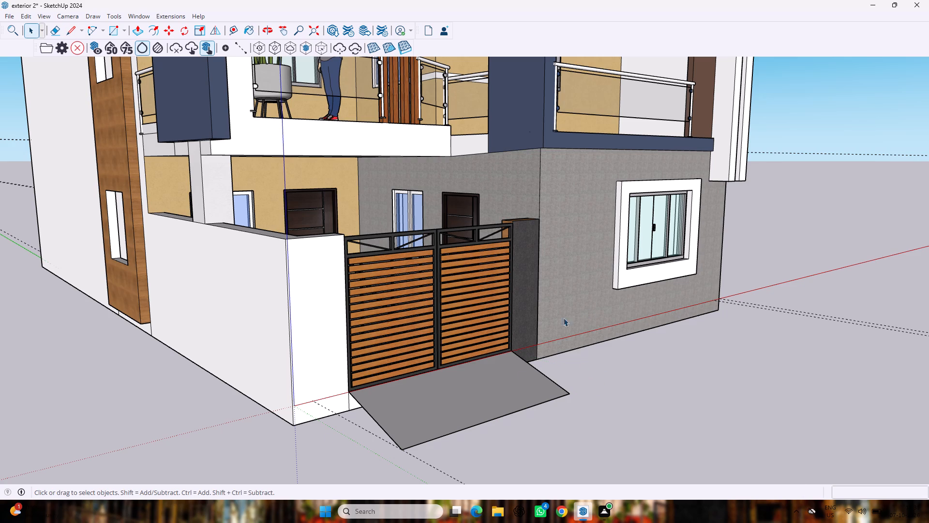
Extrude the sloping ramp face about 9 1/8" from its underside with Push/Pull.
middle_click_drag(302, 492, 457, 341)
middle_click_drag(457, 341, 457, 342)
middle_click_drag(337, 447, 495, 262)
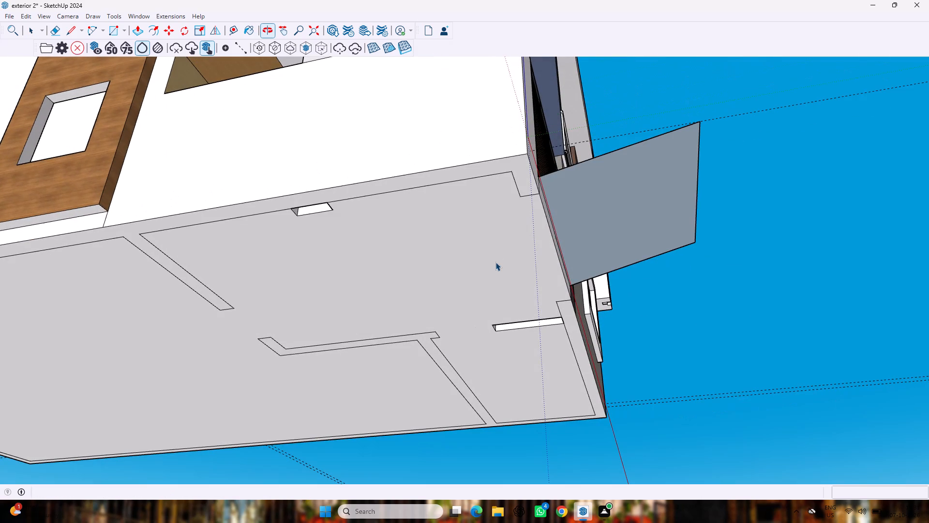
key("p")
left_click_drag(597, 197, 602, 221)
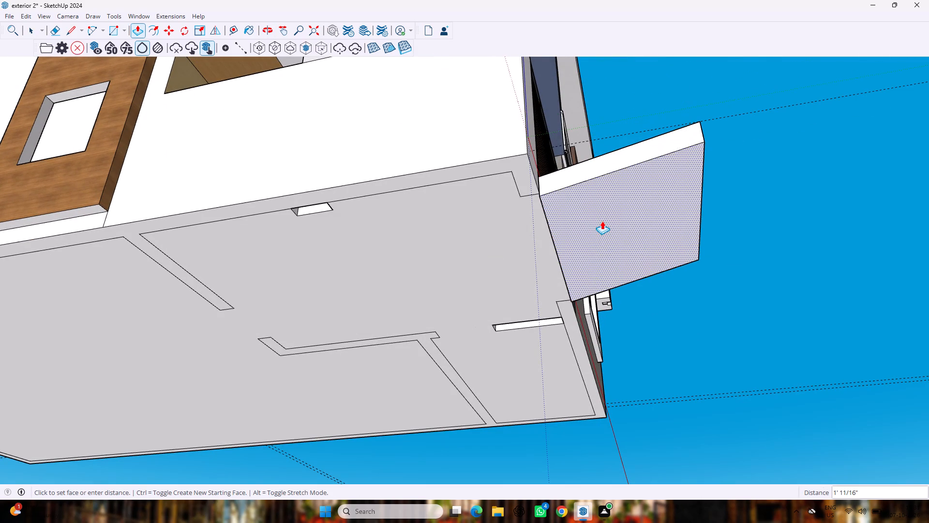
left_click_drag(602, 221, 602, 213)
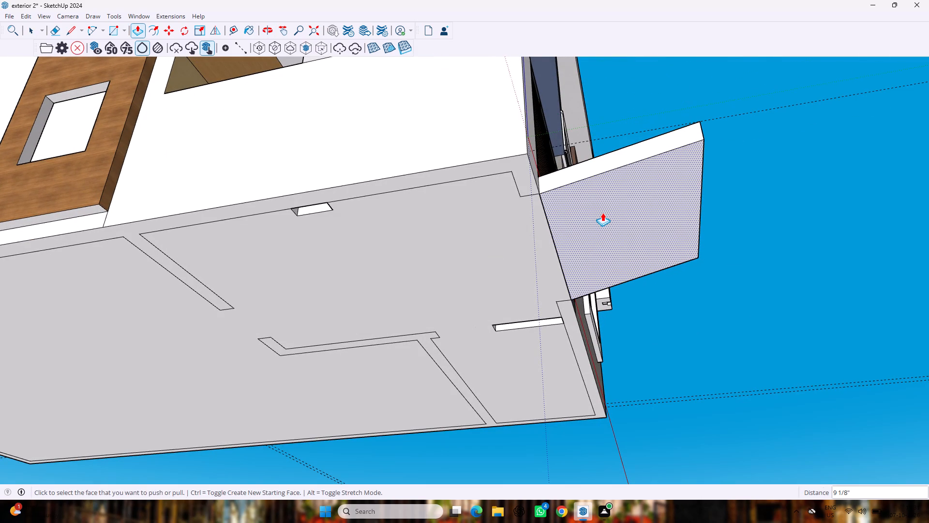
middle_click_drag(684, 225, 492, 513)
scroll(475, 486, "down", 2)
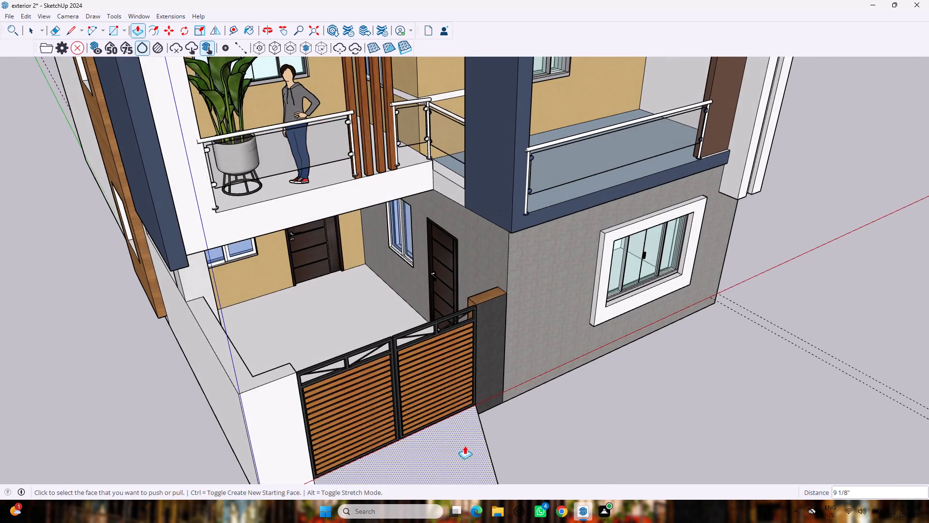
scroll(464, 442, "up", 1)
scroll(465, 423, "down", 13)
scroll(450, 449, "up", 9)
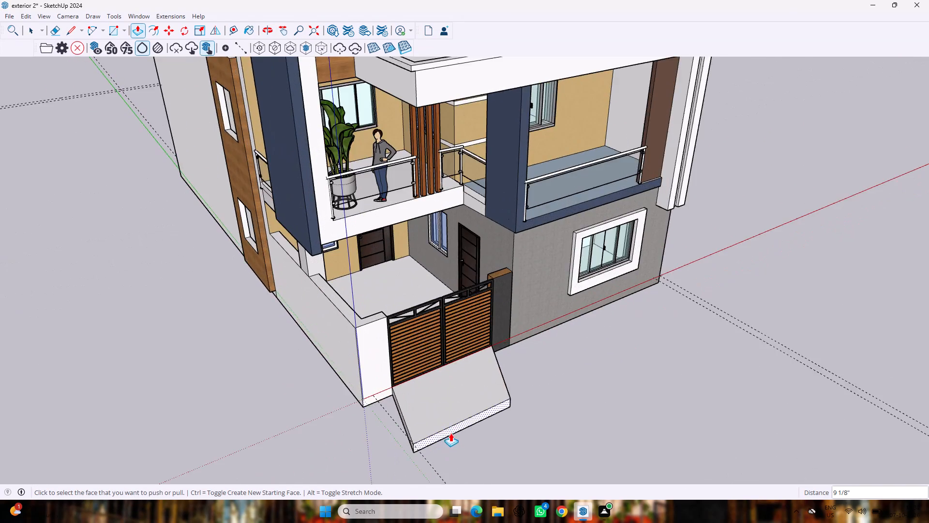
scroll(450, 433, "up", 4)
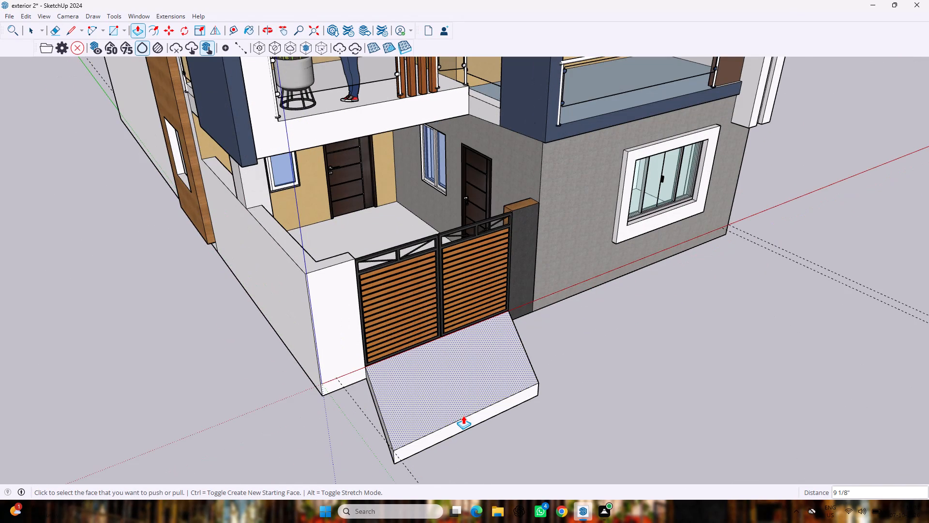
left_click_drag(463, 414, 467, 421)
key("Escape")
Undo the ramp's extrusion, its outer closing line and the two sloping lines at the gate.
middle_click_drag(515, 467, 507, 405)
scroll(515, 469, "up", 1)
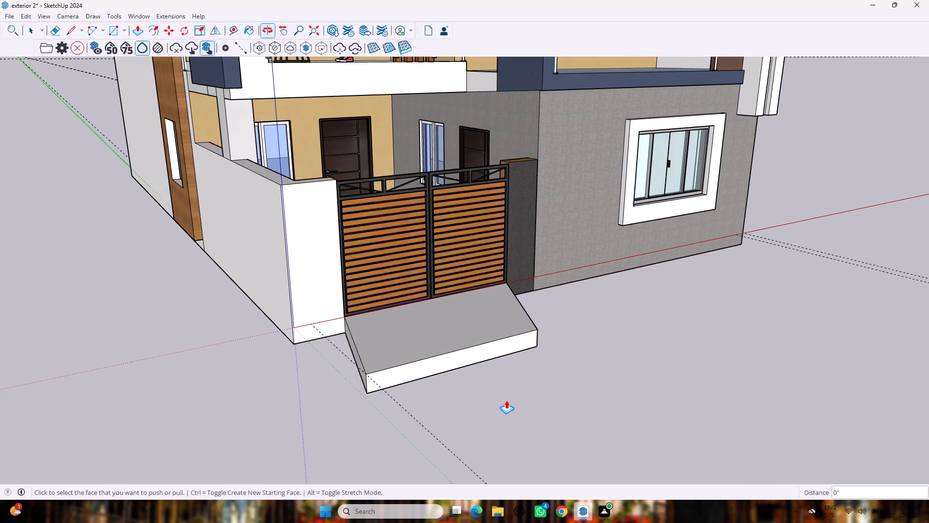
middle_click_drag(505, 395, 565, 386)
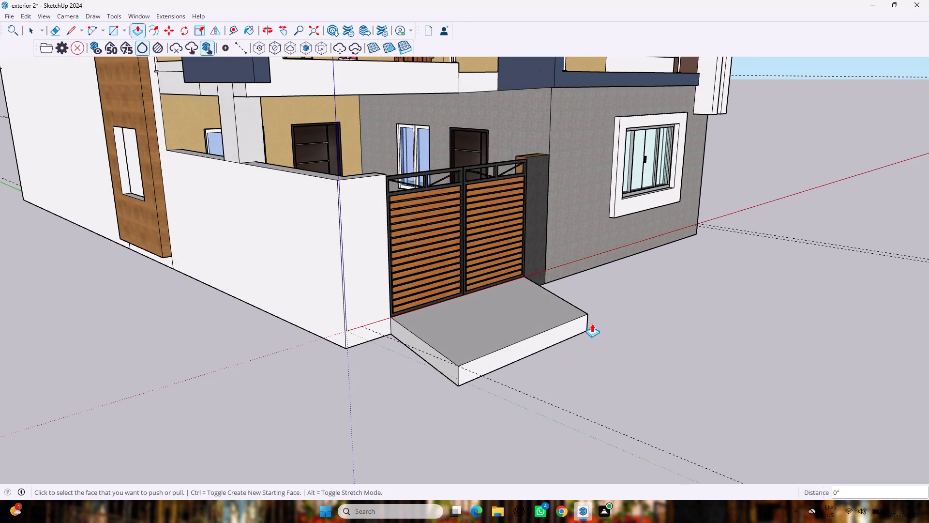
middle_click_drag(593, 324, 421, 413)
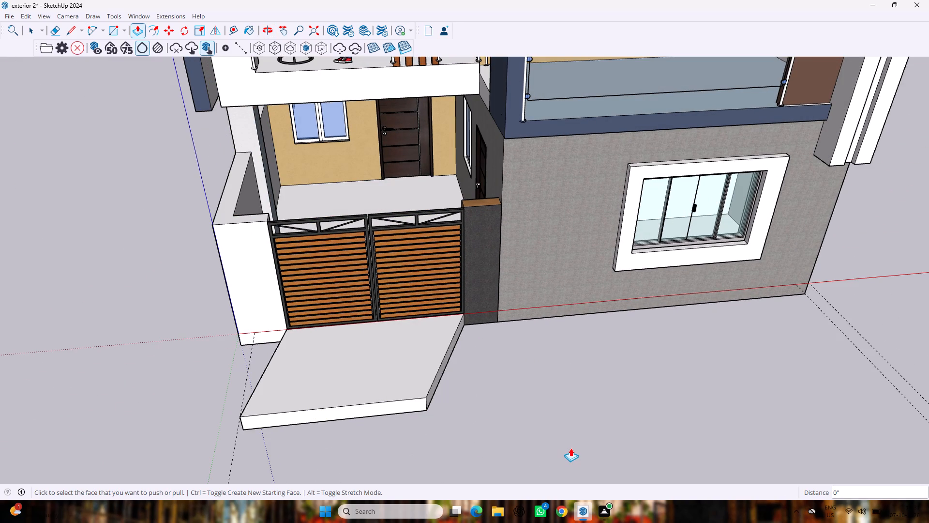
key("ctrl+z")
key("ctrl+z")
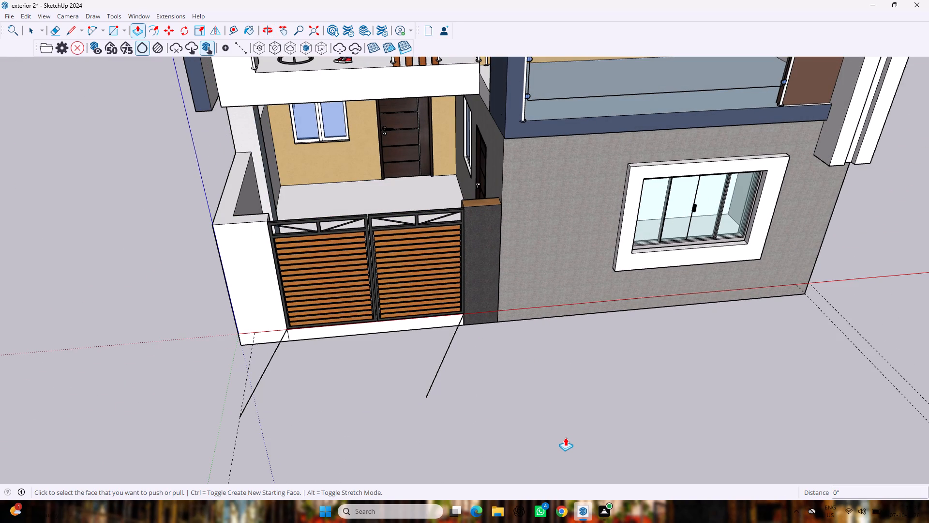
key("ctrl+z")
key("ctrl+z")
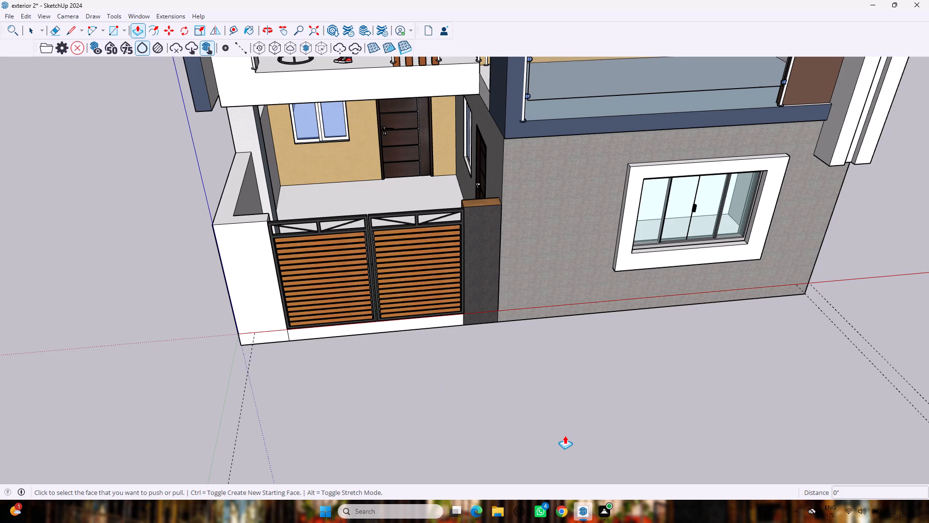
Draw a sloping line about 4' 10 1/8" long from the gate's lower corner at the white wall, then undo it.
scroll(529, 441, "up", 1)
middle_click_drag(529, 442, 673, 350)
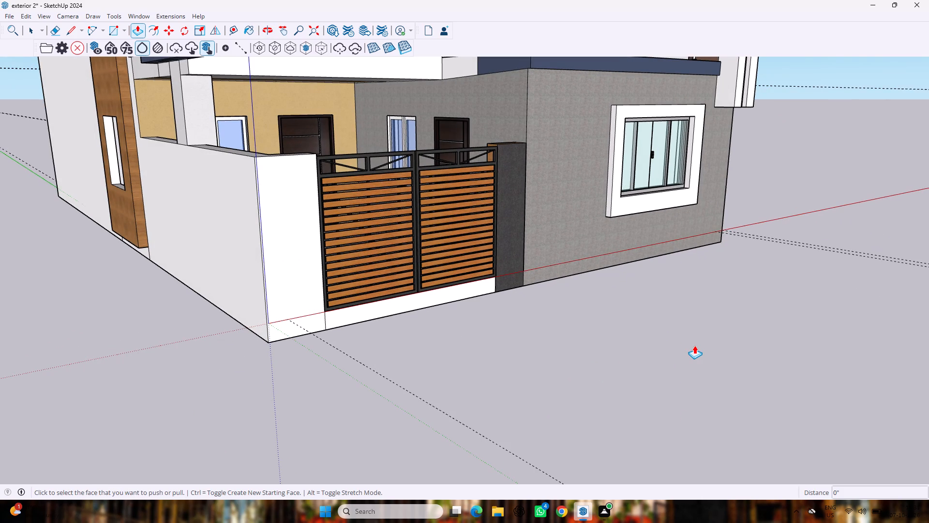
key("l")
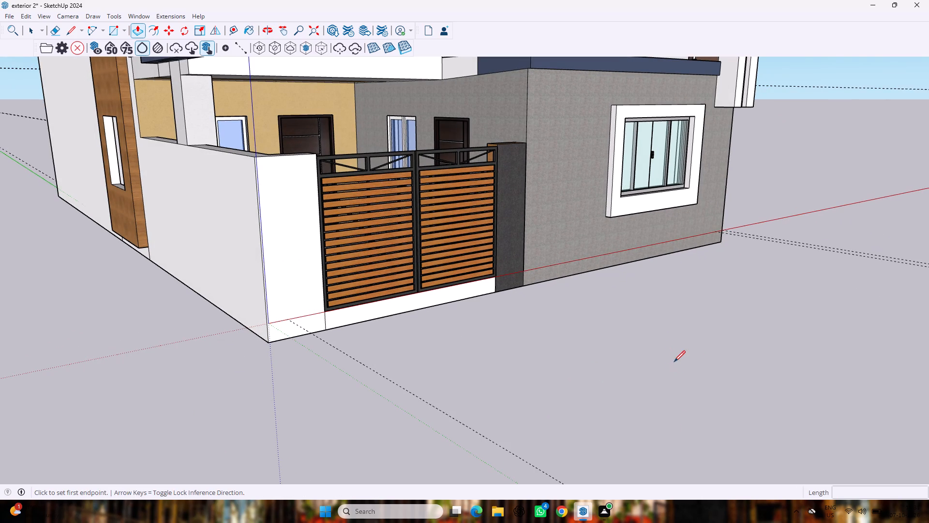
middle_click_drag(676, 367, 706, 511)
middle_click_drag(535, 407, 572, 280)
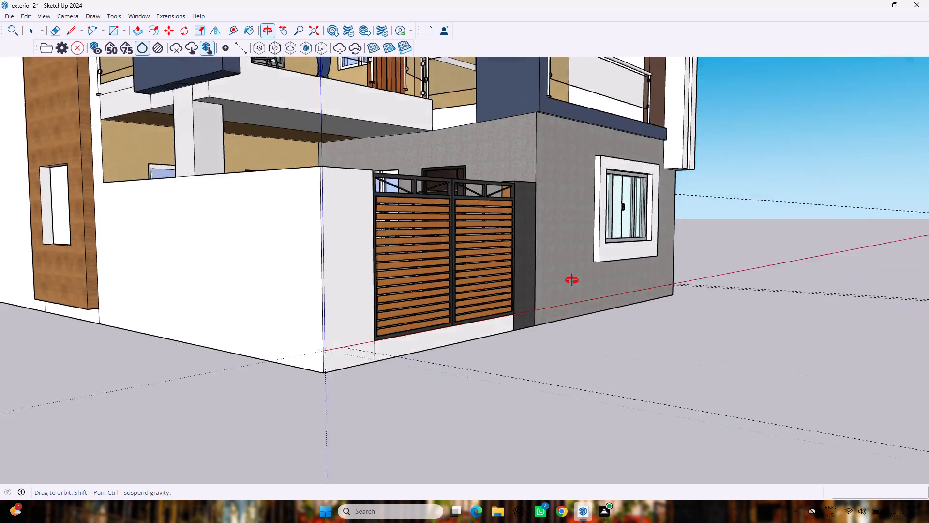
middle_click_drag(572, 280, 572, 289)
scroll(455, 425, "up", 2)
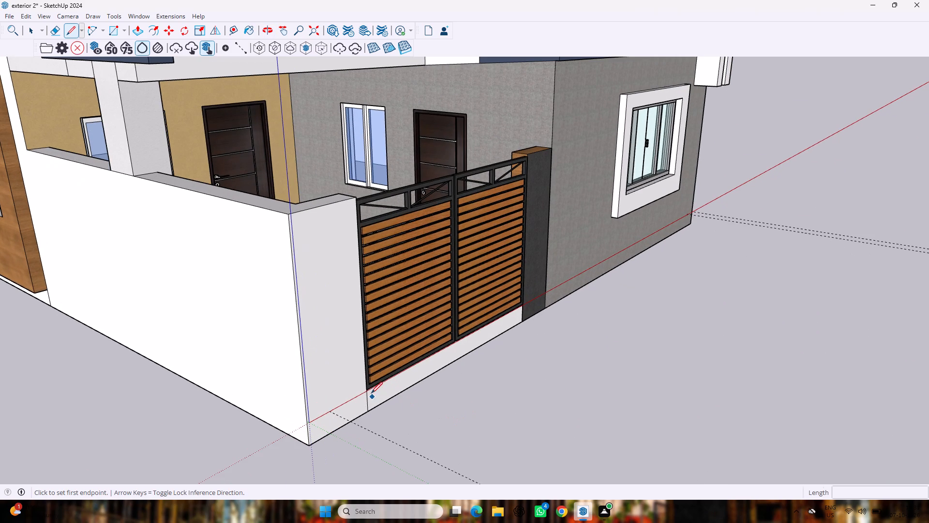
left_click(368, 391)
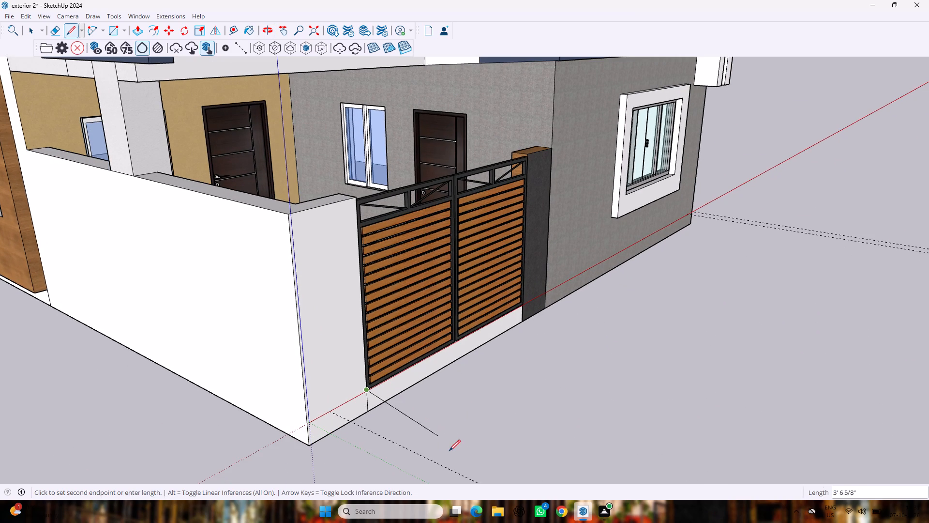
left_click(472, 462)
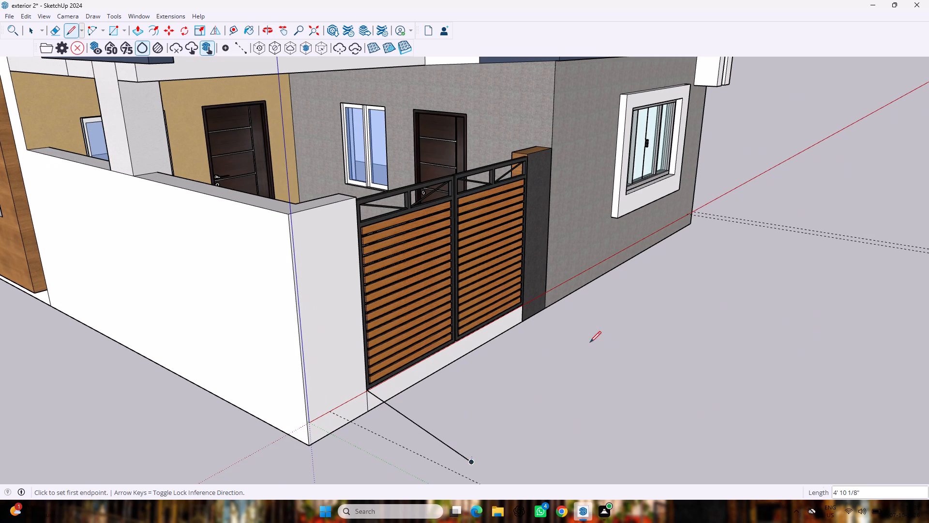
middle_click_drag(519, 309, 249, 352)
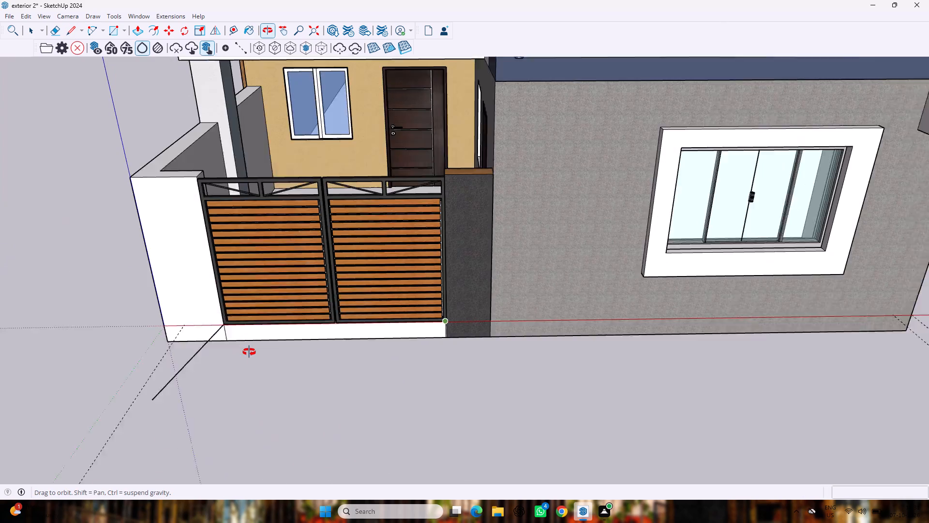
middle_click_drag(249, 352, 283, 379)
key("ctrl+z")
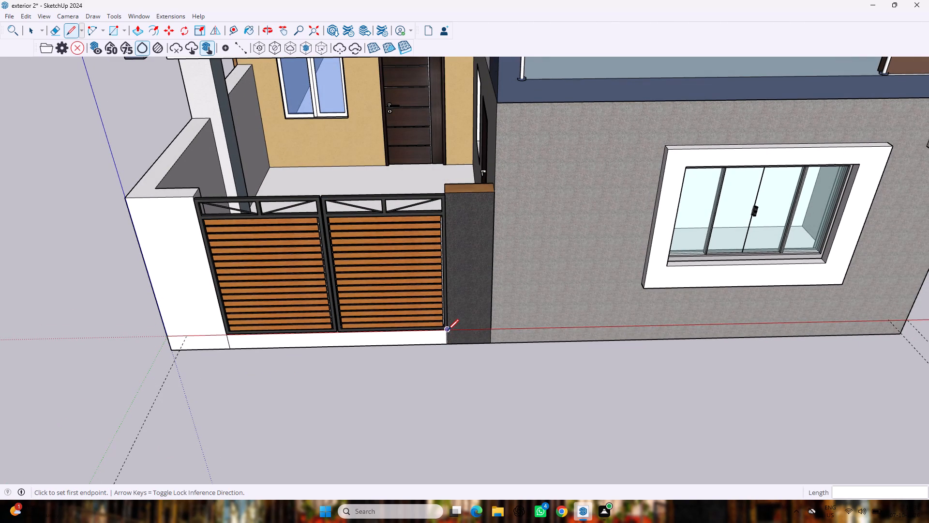
Draw two lines sloping outward from the gate's lower corners, about 5' 5 7/16" at the dark pillar and 4' 8 1/8" at the white wall.
left_click(448, 330)
left_click(452, 432)
left_click(227, 337)
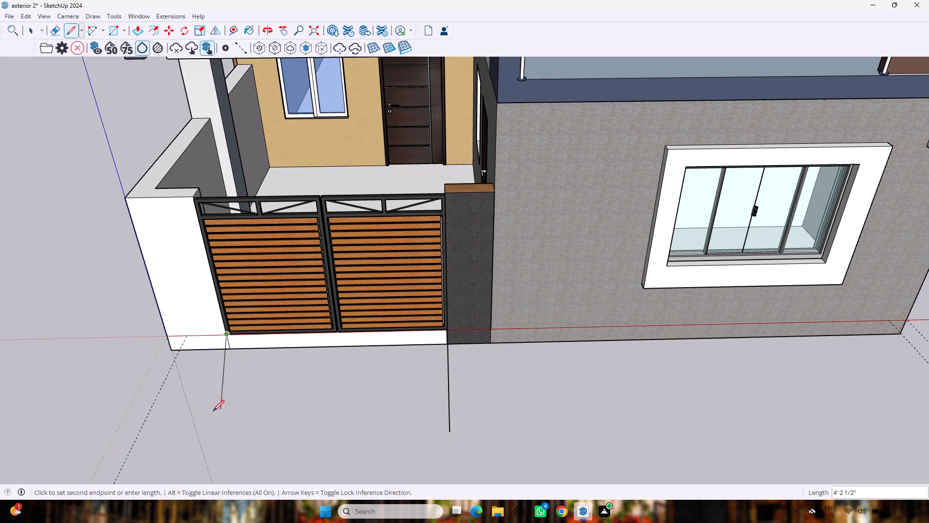
left_click(211, 420)
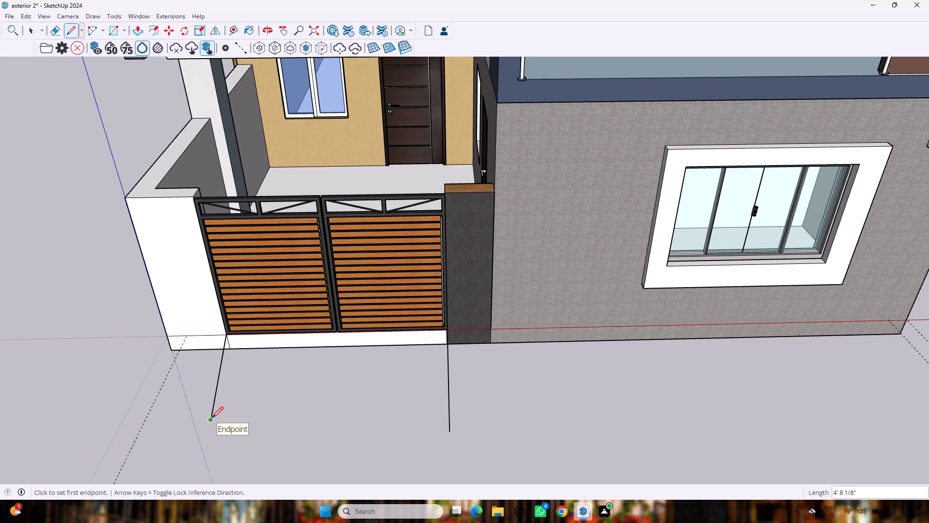
Close the ramp face with an outer line about 8' long and erase the overhanging line end on the pillar side.
left_click(212, 419)
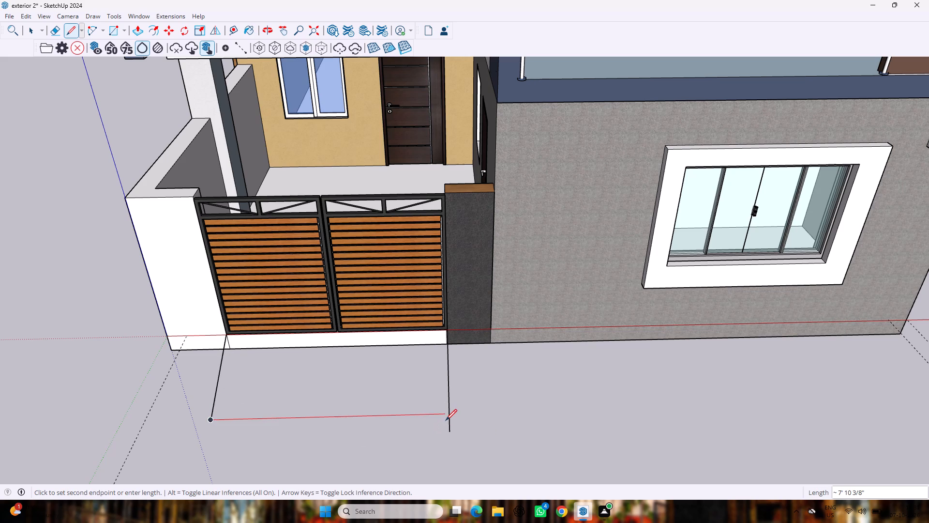
left_click(447, 420)
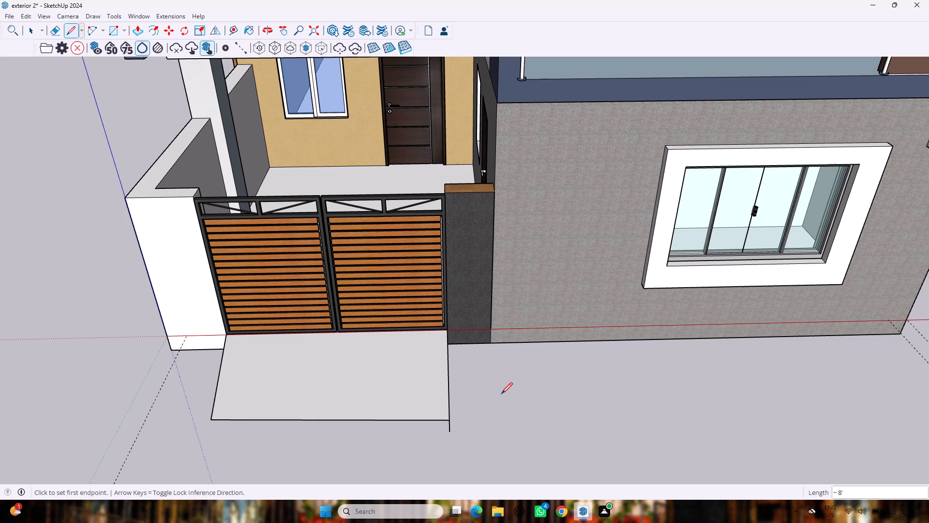
key("e")
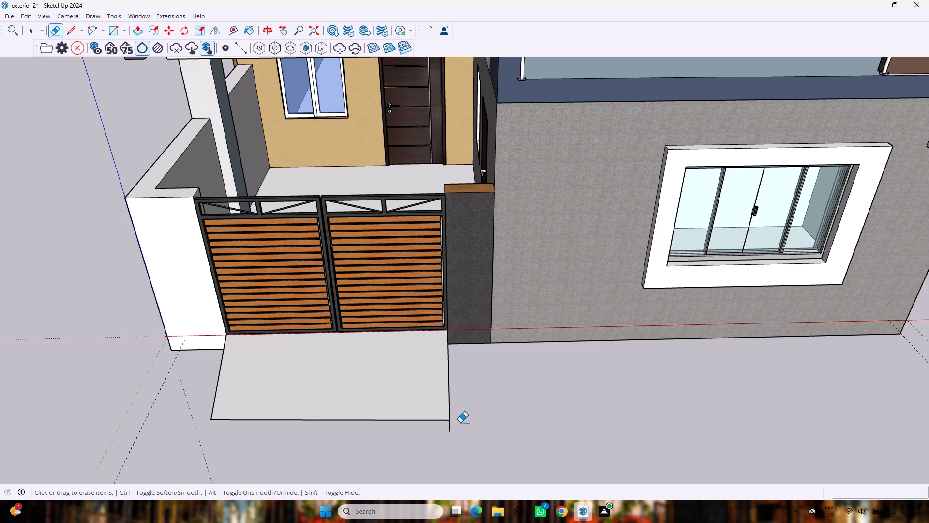
left_click_drag(459, 427, 412, 436)
Examine the ramp face and the plinth around the gate from above, the side and below.
scroll(435, 416, "down", 4)
middle_click_drag(237, 366, 504, 280)
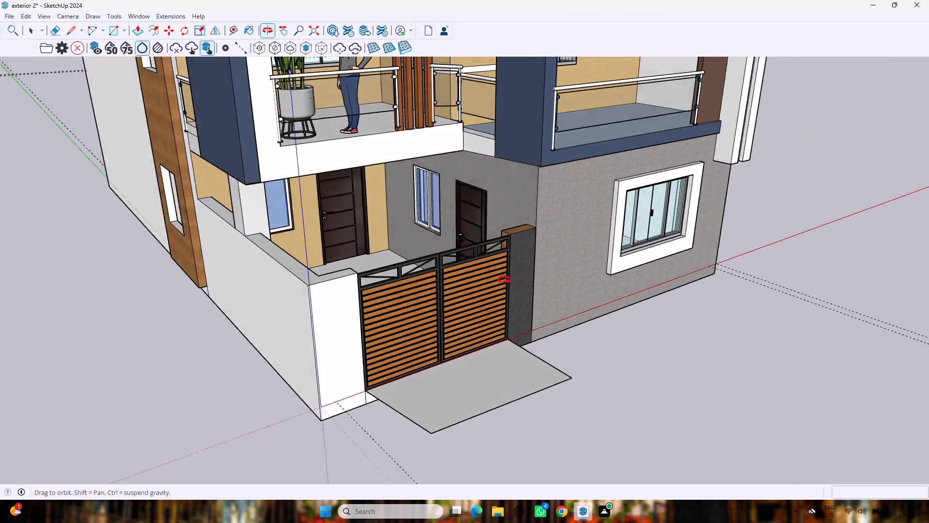
middle_click_drag(504, 280, 419, 262)
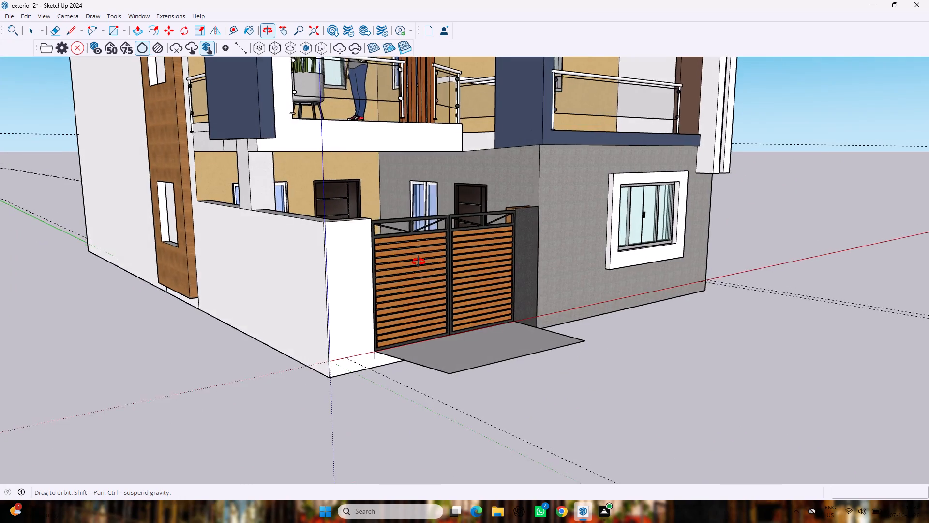
middle_click_drag(419, 262, 416, 308)
middle_click_drag(426, 373, 431, 389)
scroll(431, 389, "down", 7)
middle_click_drag(449, 397, 469, 249)
scroll(464, 294, "up", 1)
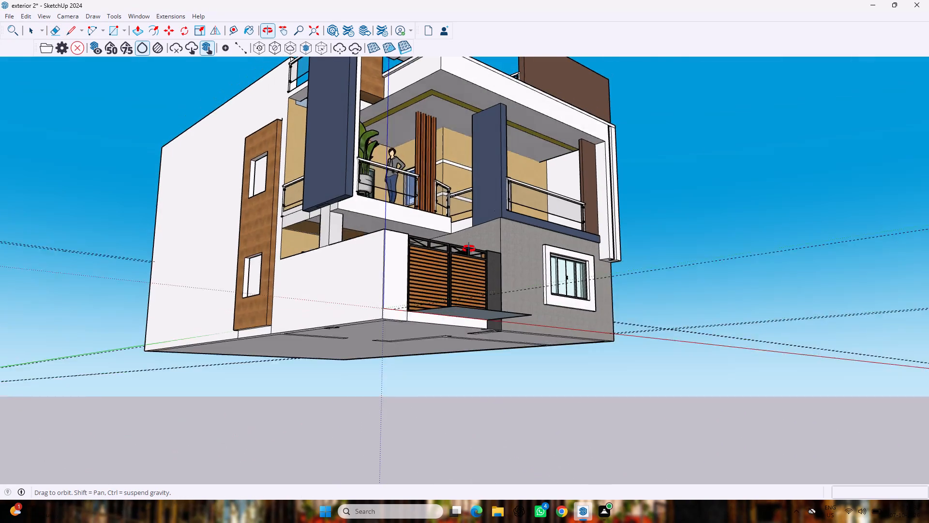
middle_click_drag(469, 249, 442, 487)
scroll(435, 466, "up", 3)
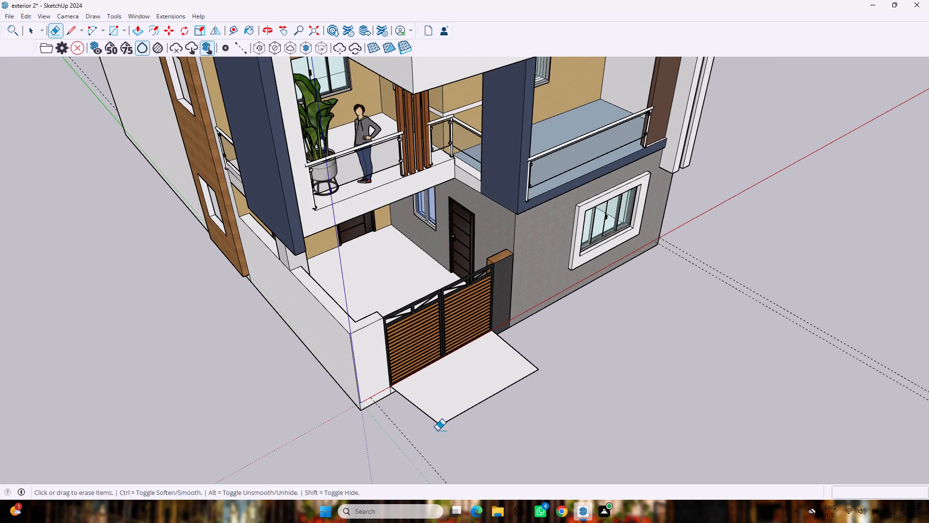
Search 3D Warehouse for plants.
key("space")
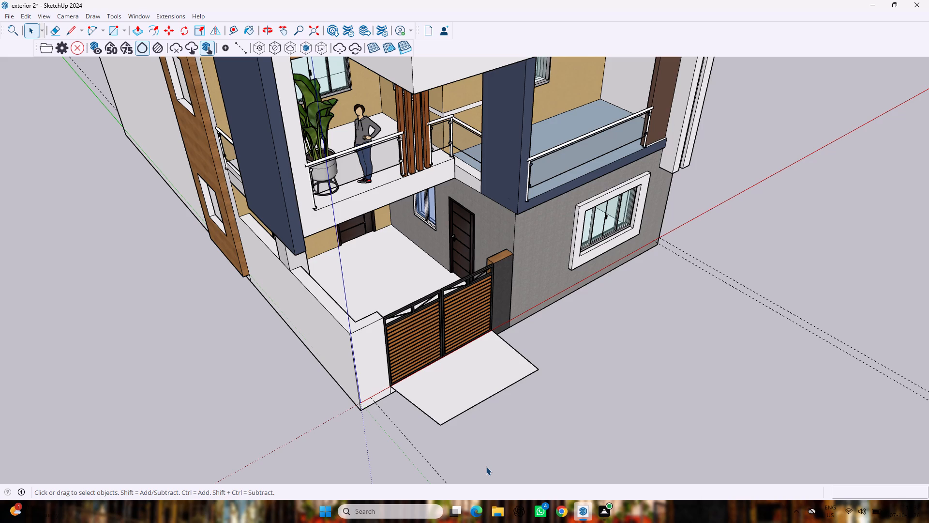
left_click(136, 13)
left_click(153, 92)
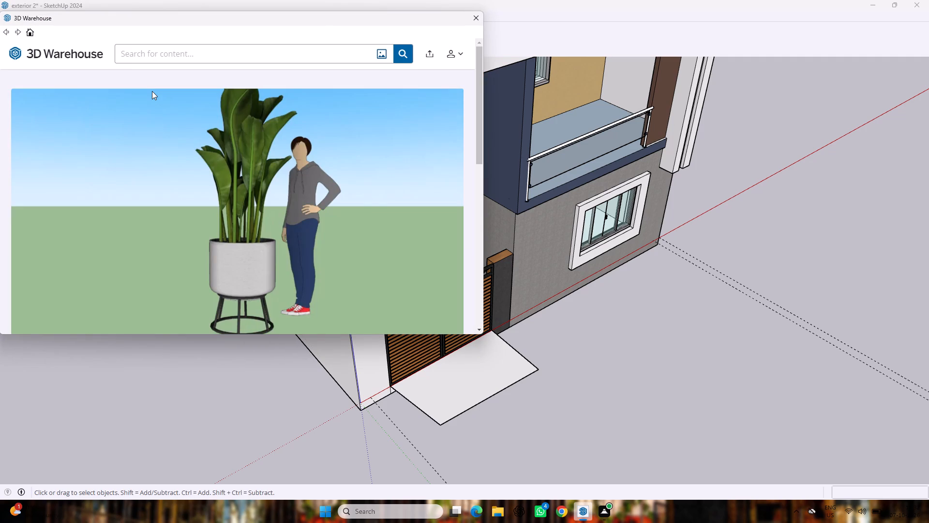
key("p")
left_click(155, 51)
key("p")
key("l")
type("ants")
key("Return")
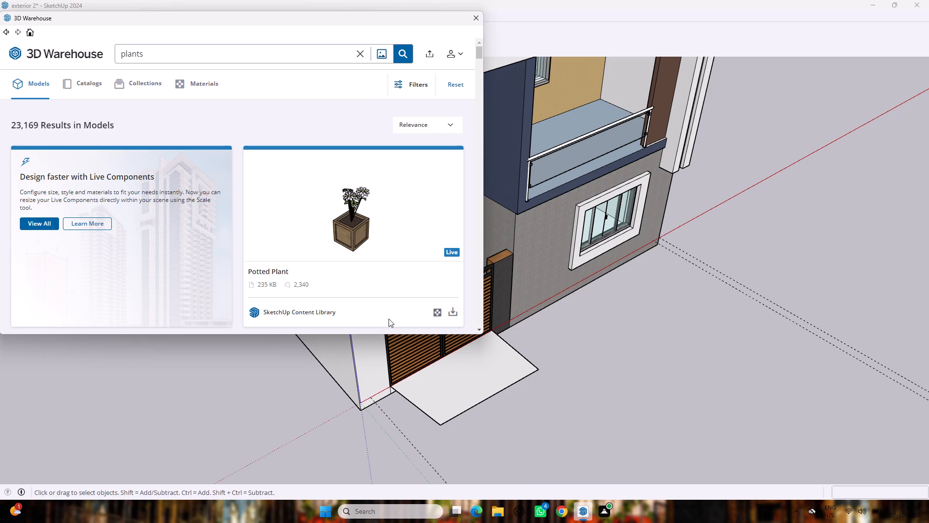
Find the tall feathery palm in a black pot among the results and load it directly into the house model.
scroll(379, 306, "down", 8)
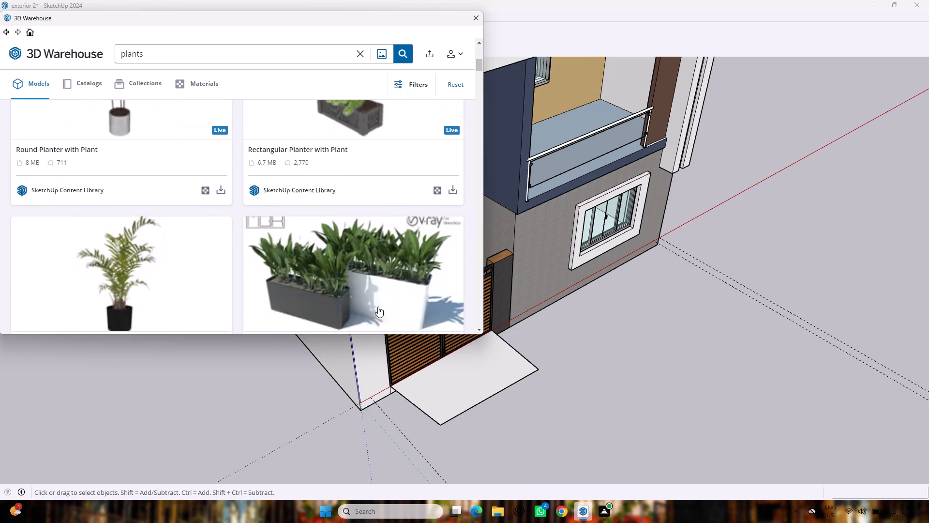
scroll(378, 307, "down", 3)
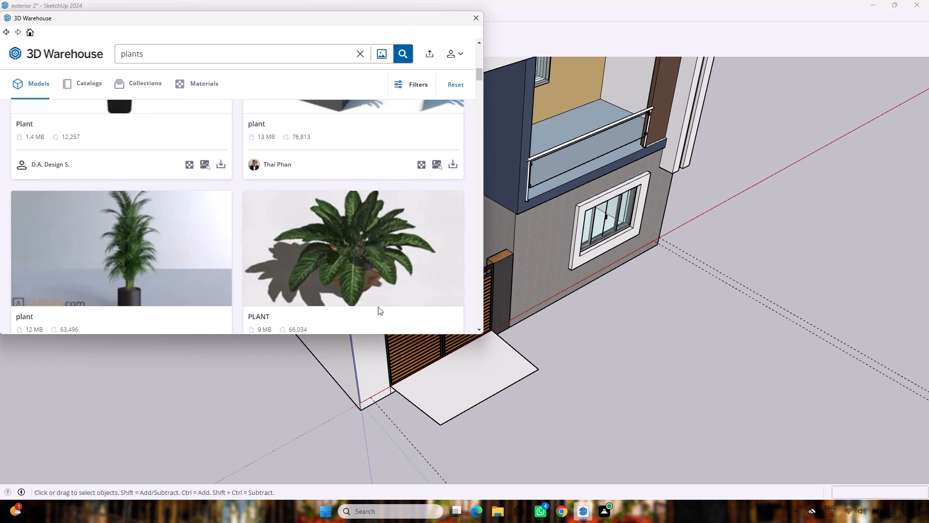
scroll(378, 307, "down", 1)
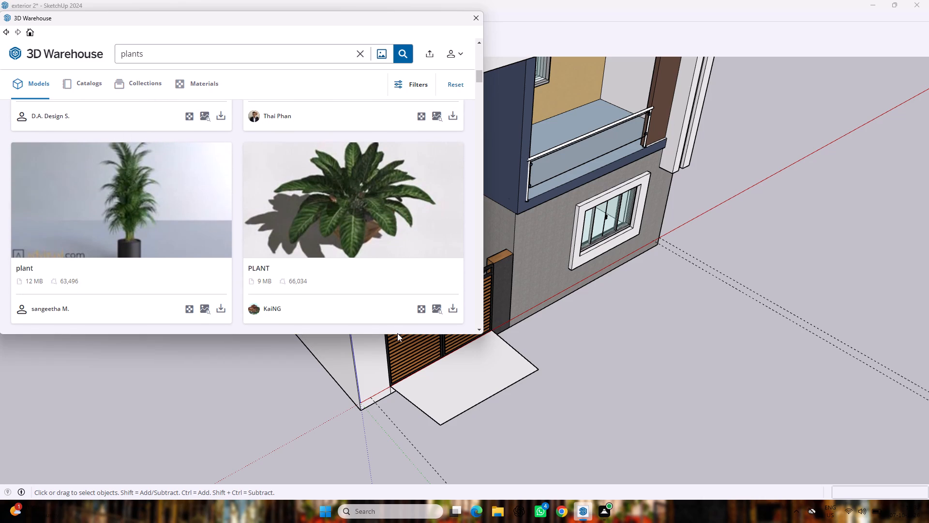
scroll(329, 287, "down", 2)
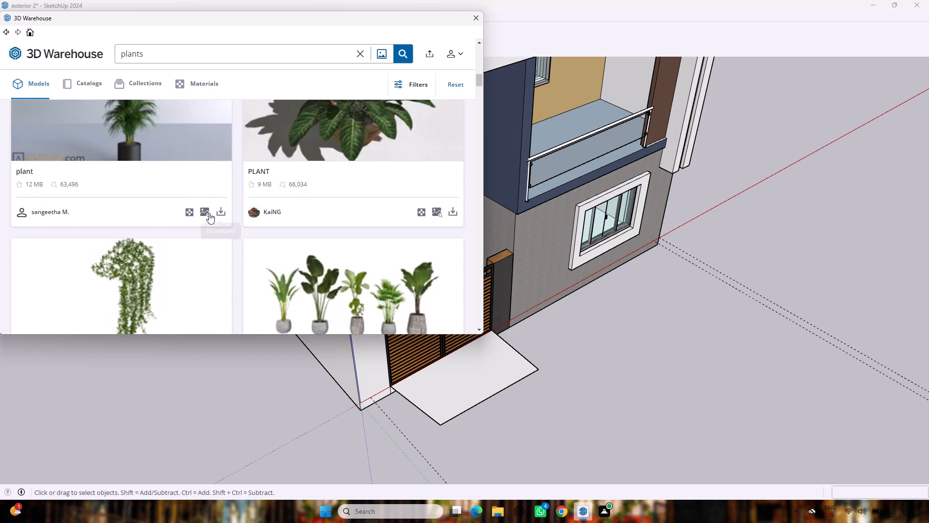
left_click(163, 138)
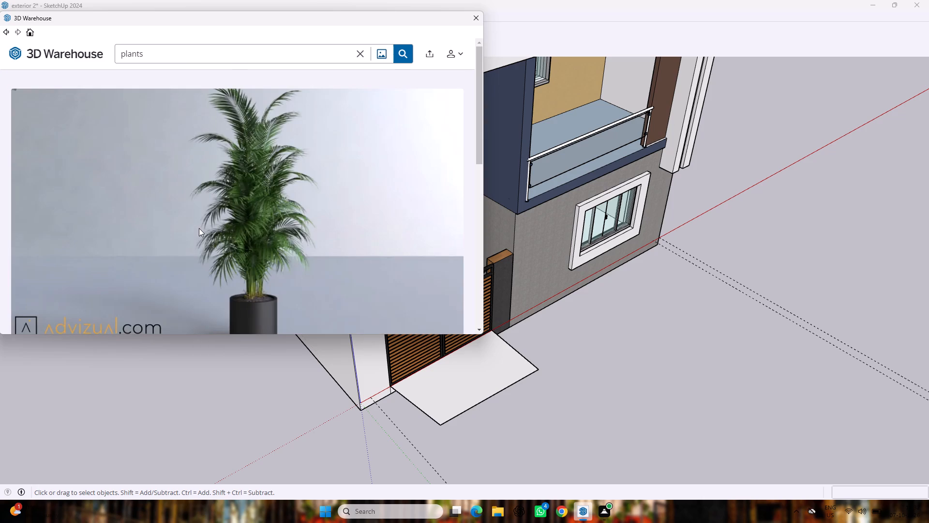
left_click(247, 284)
scroll(247, 277, "down", 2)
scroll(360, 298, "down", 3)
left_click(422, 199)
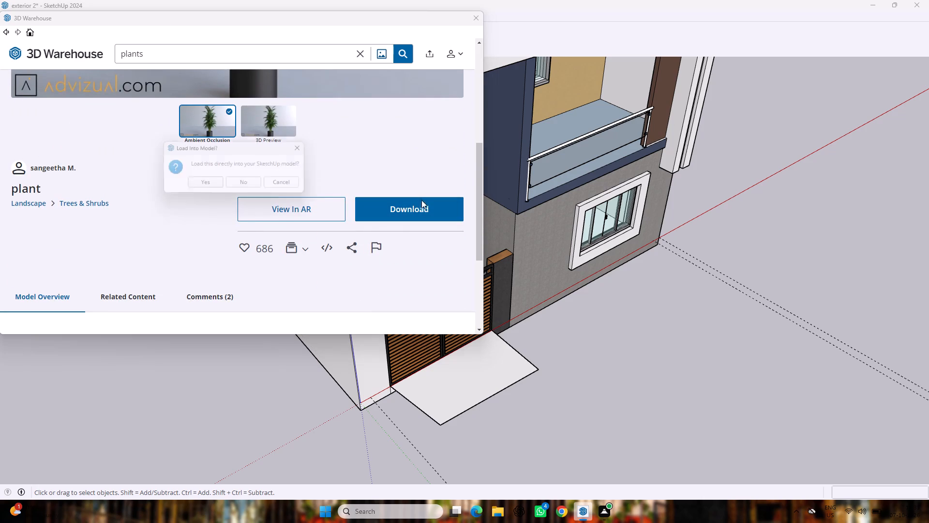
left_click(201, 180)
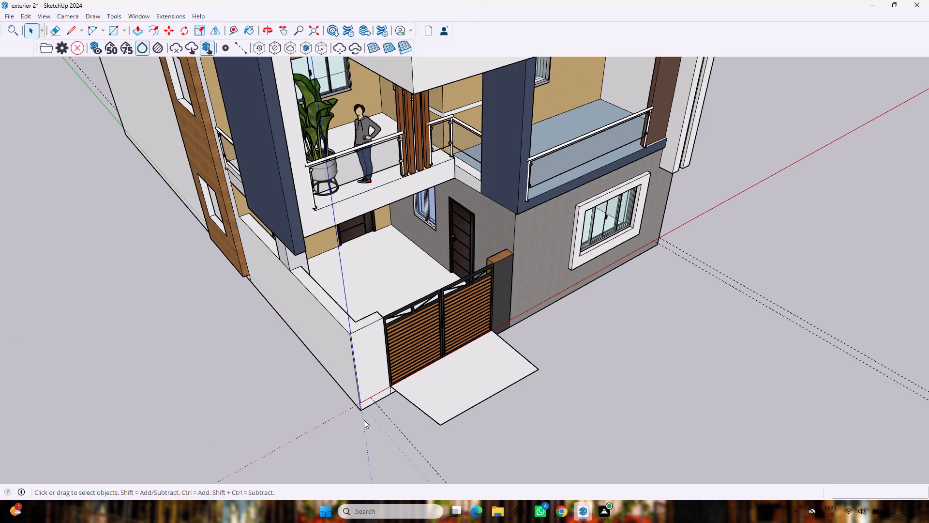
scroll(225, 375, "down", 2)
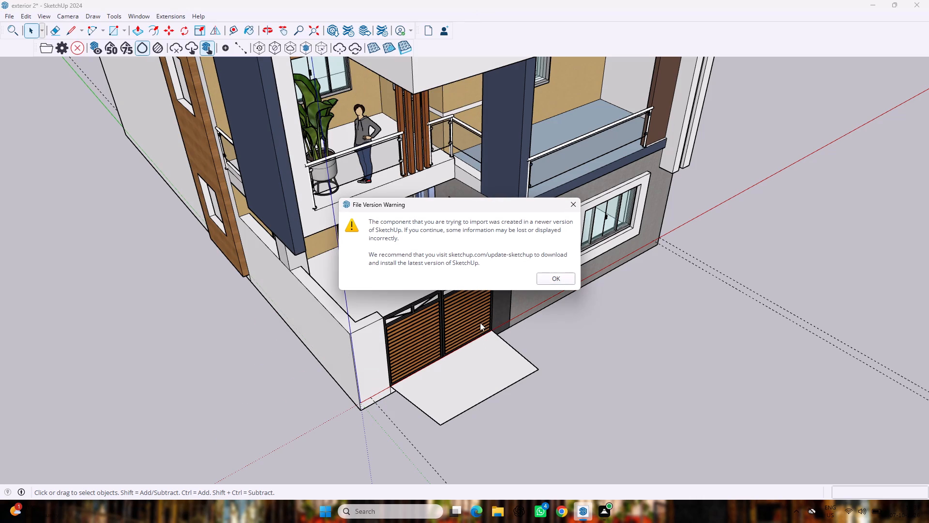
left_click(553, 277)
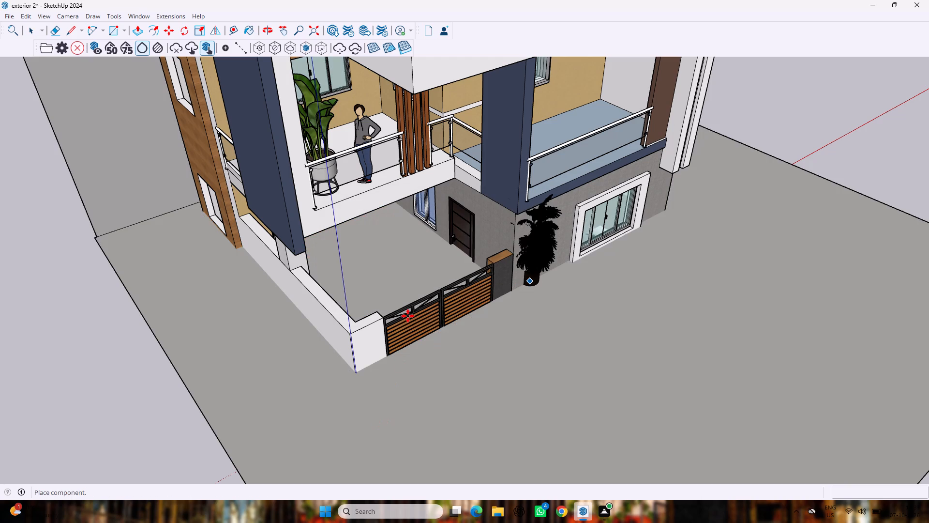
Place the loaded potted palm component in the model in front of the house.
scroll(408, 316, "down", 8)
scroll(249, 311, "down", 5)
scroll(109, 278, "down", 8)
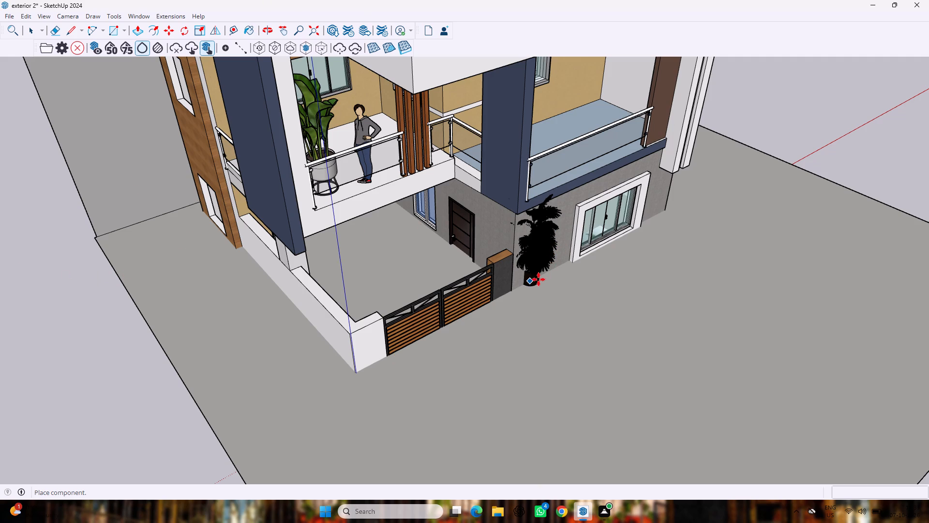
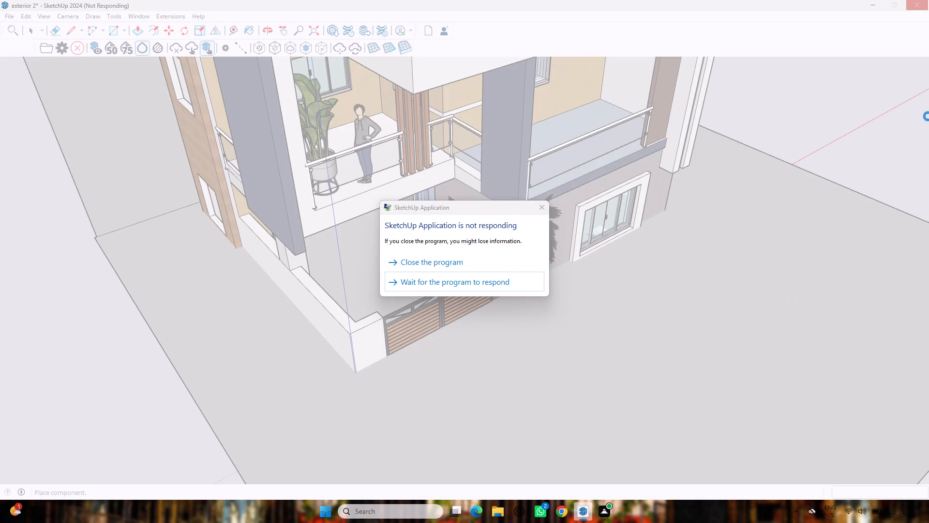
Close the unresponsive SketchUp program.
left_click(444, 284)
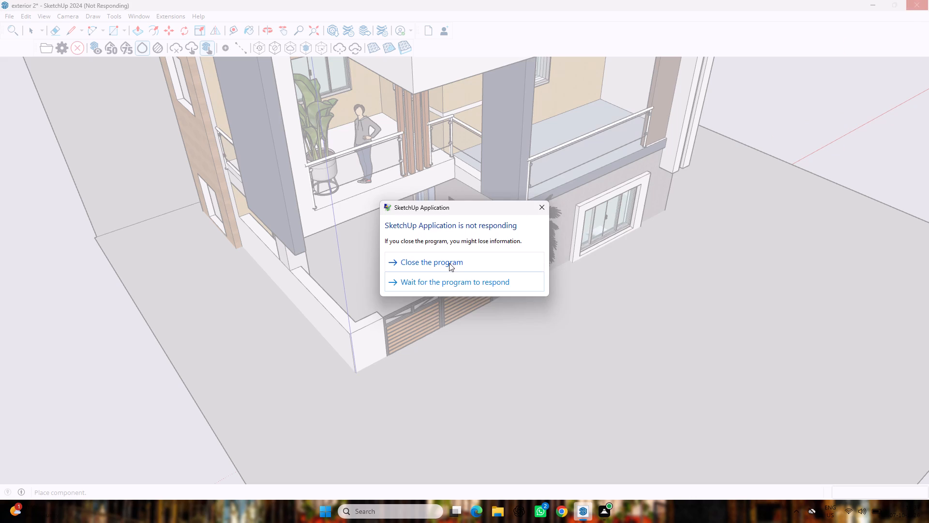
left_click(447, 264)
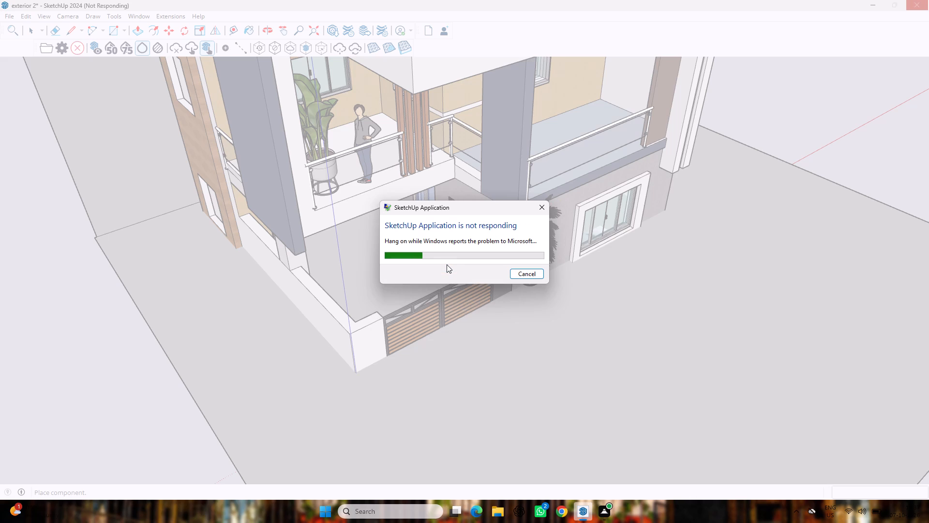
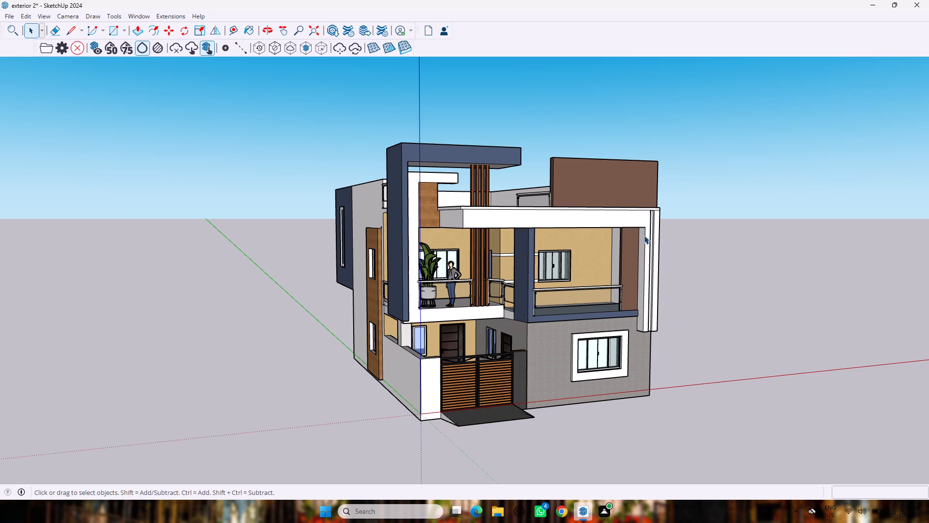
Paint the narrow vertical groove face in the white frame at the balcony's outer end with the beige Material20.
scroll(646, 233, "up", 7)
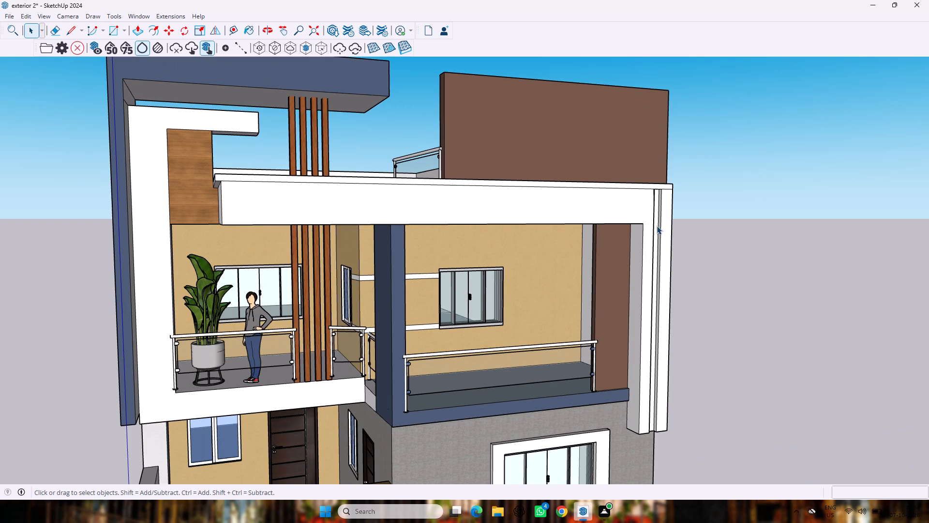
key("b")
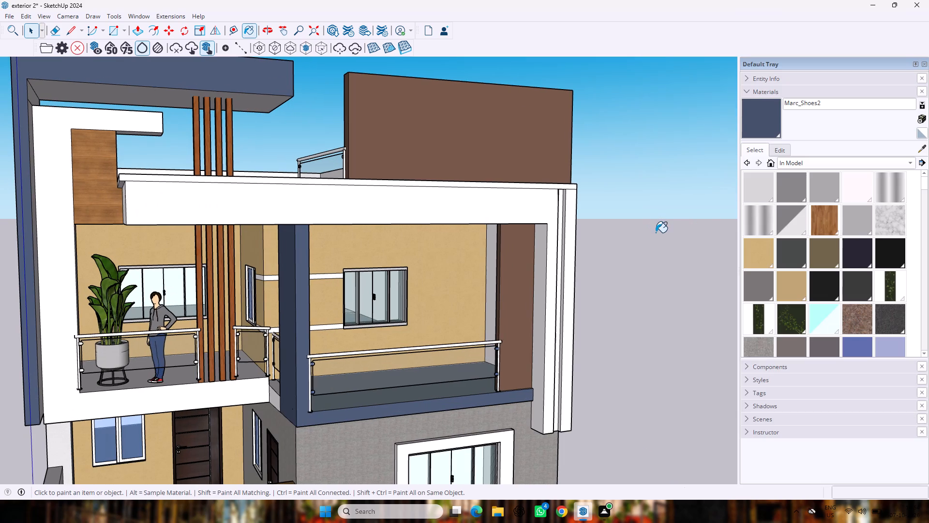
left_click(788, 275)
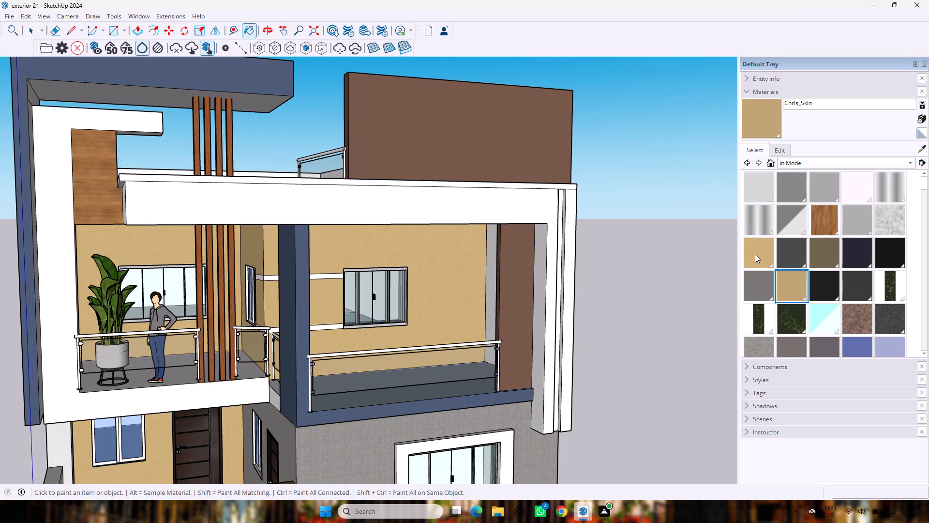
left_click(755, 254)
scroll(535, 253, "up", 4)
middle_click_drag(611, 245, 563, 240)
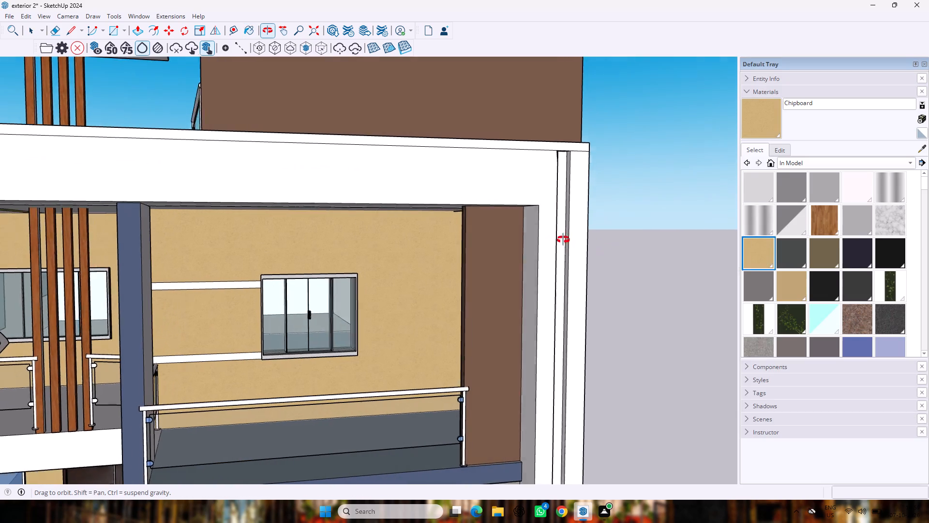
middle_click_drag(563, 240, 555, 240)
scroll(851, 322, "down", 6)
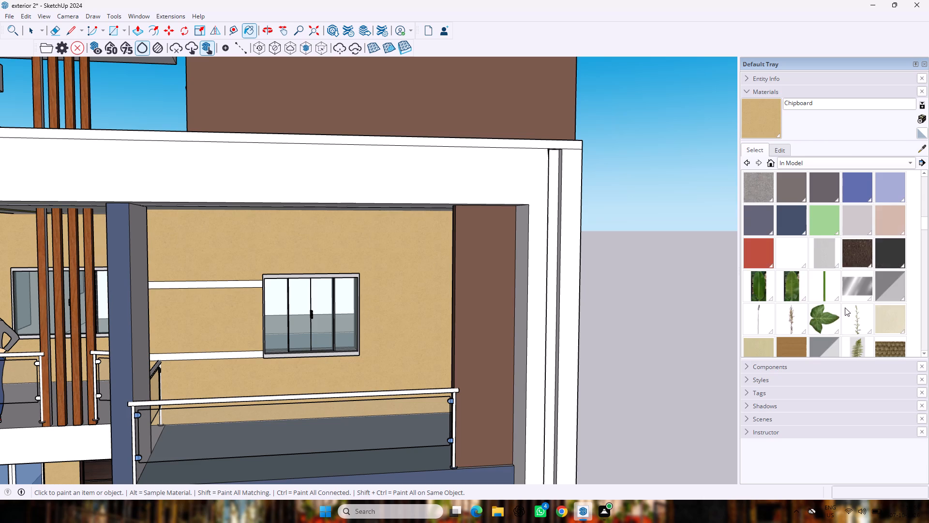
scroll(845, 308, "down", 5)
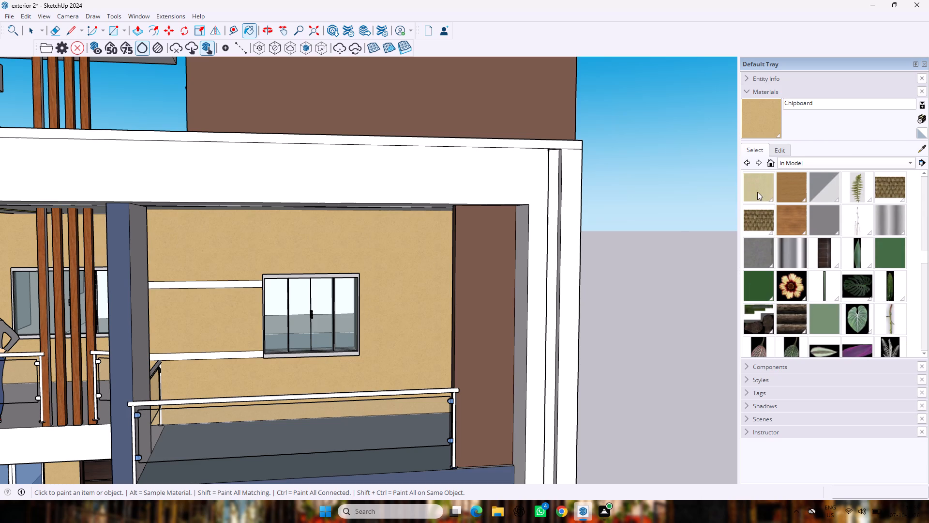
left_click(757, 190)
left_click(551, 273)
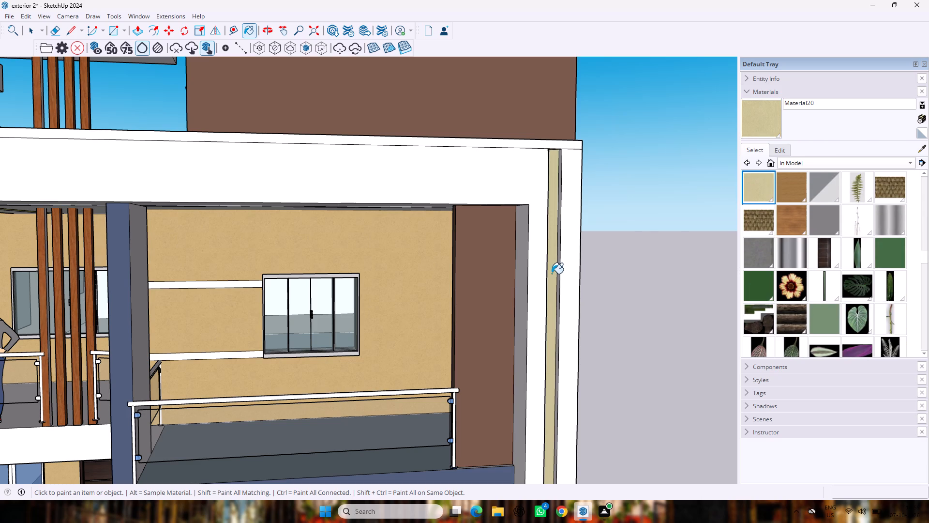
Examine the painted groove, the balcony ceiling and the front elevation from below and from a distance.
scroll(583, 271, "down", 1)
middle_click_drag(439, 277, 463, 131)
scroll(463, 131, "down", 3)
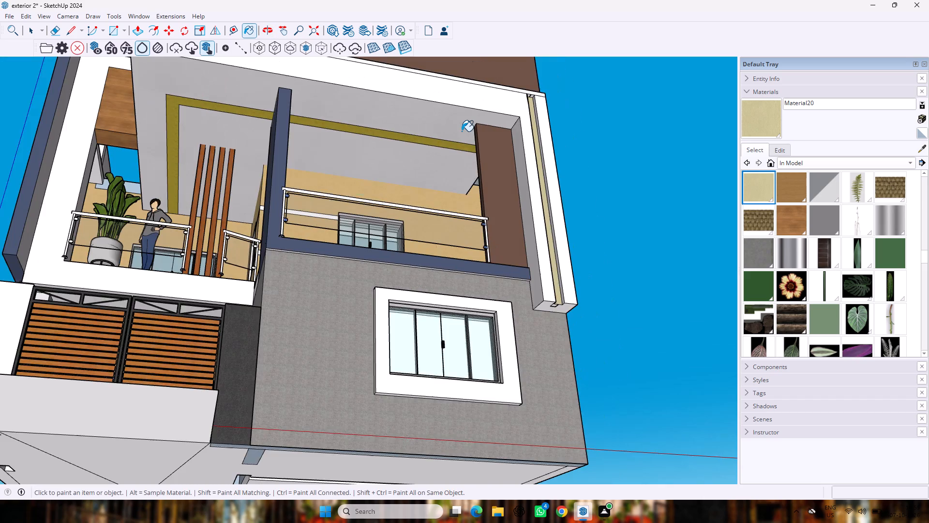
scroll(462, 130, "down", 3)
middle_click_drag(462, 129, 479, 275)
scroll(476, 272, "down", 1)
scroll(477, 263, "up", 2)
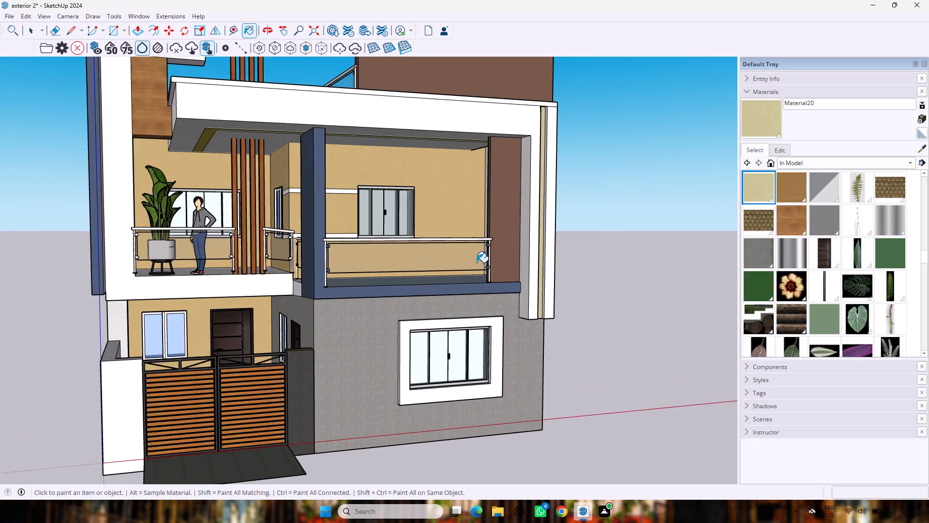
scroll(477, 262, "up", 1)
scroll(477, 261, "down", 1)
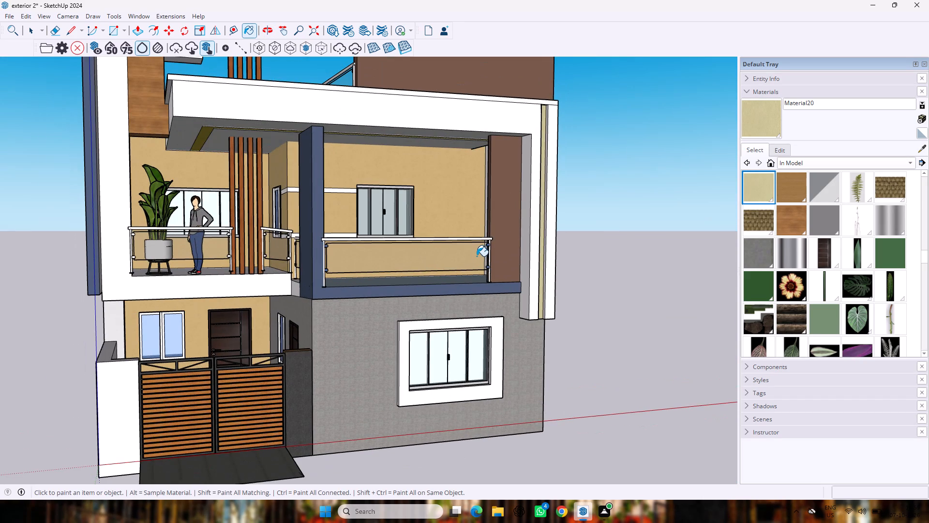
scroll(477, 258, "down", 7)
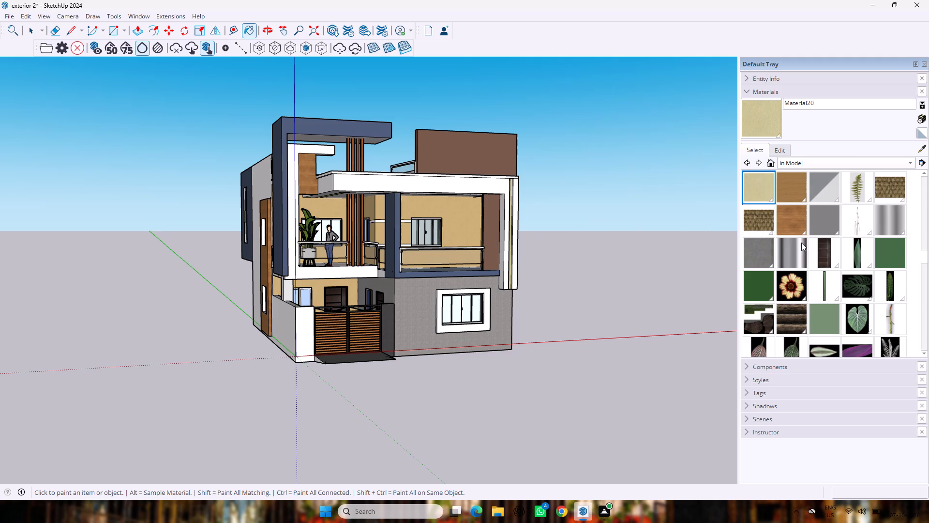
Paint the front and side faces of the upper white band on the balcony's corner wall with the wood Material28.
left_click(784, 215)
left_click(794, 187)
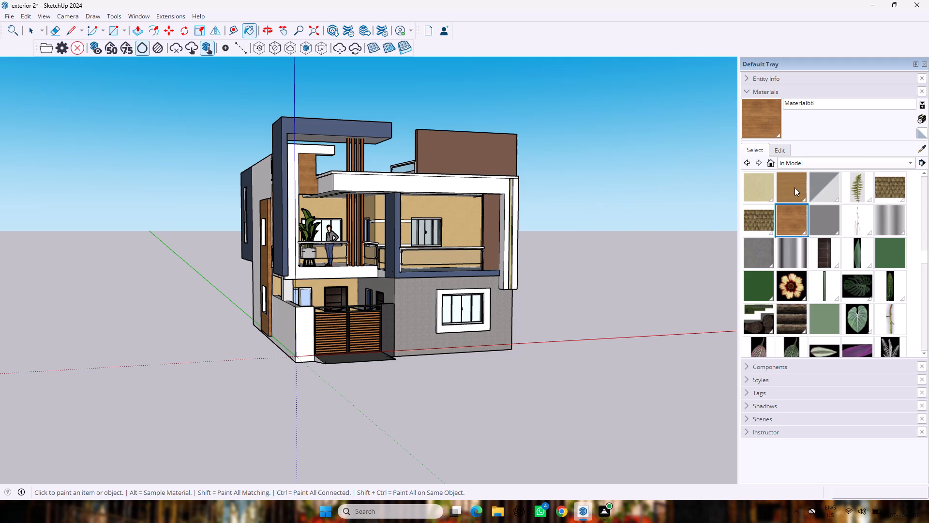
scroll(385, 186, "up", 8)
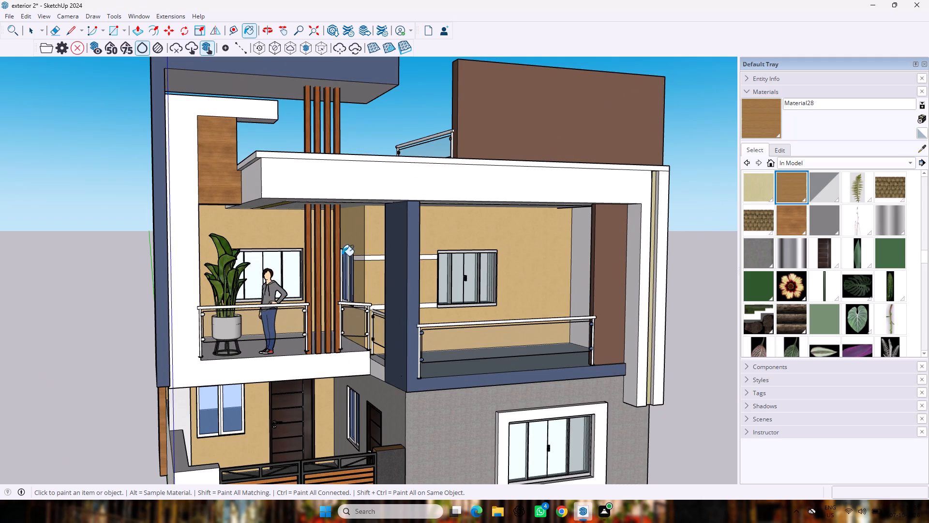
scroll(342, 268, "up", 6)
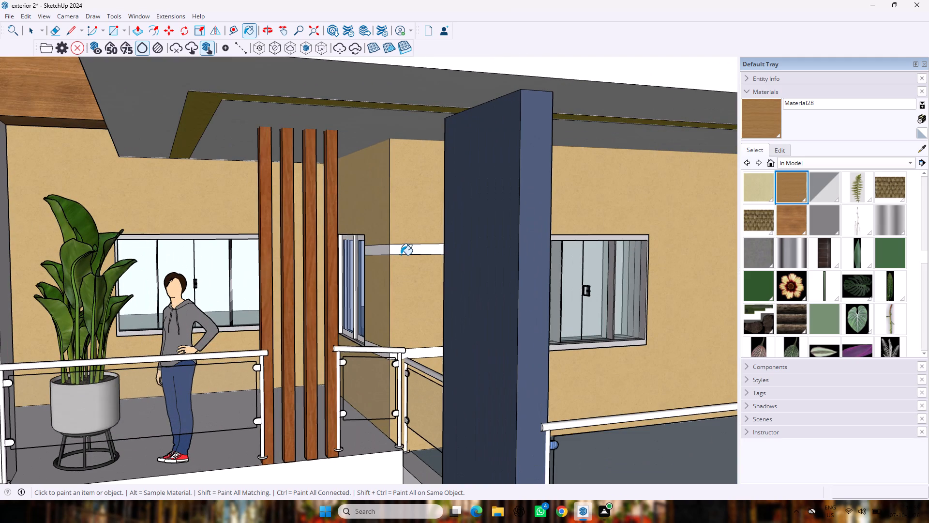
left_click(401, 255)
left_click(402, 252)
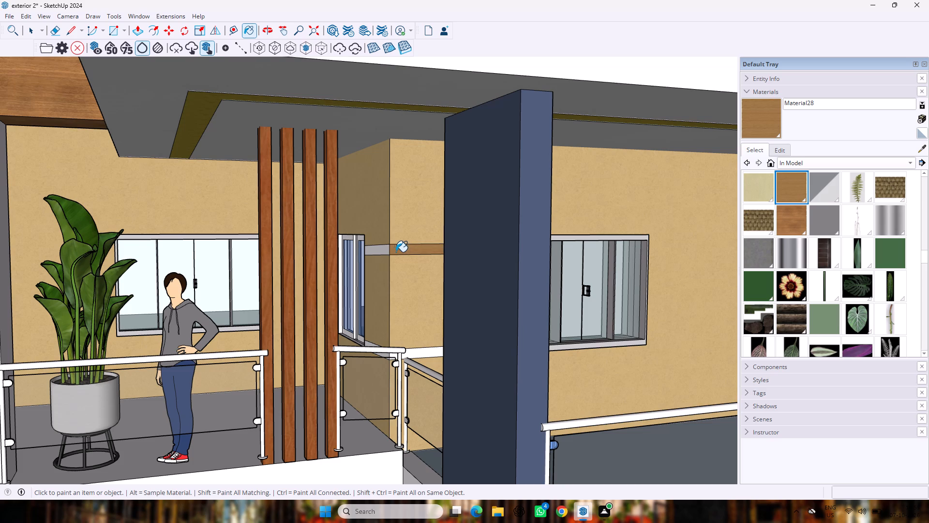
left_click(383, 252)
Paint the front and side faces of the lower white band on the balcony's corner wall with the wood Material28.
scroll(486, 275, "down", 3)
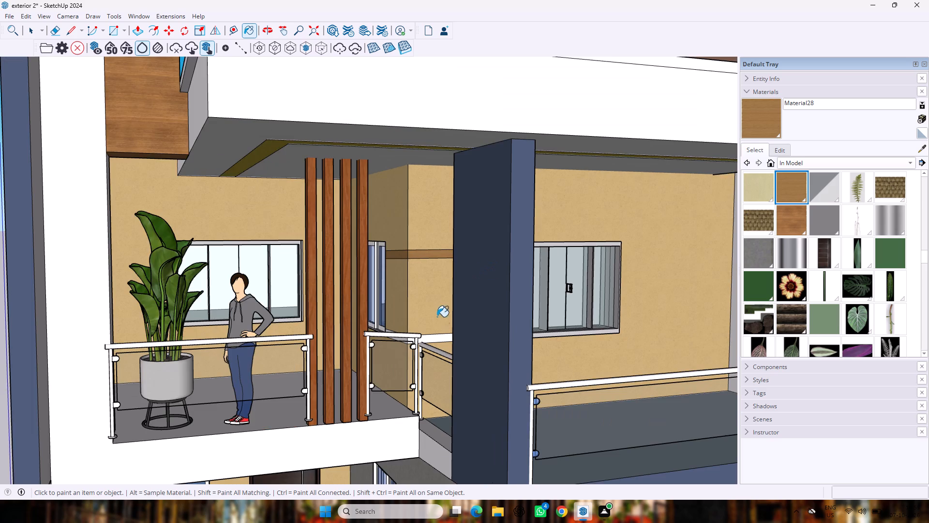
scroll(437, 338, "up", 3)
left_click(446, 343)
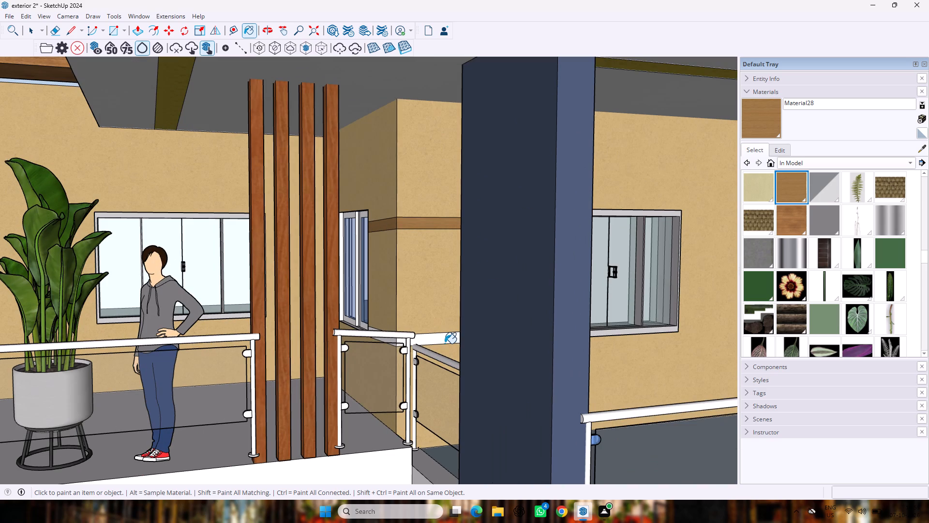
left_click(445, 337)
middle_click_drag(366, 314, 472, 334)
scroll(464, 332, "up", 6)
middle_click_drag(441, 317, 418, 349)
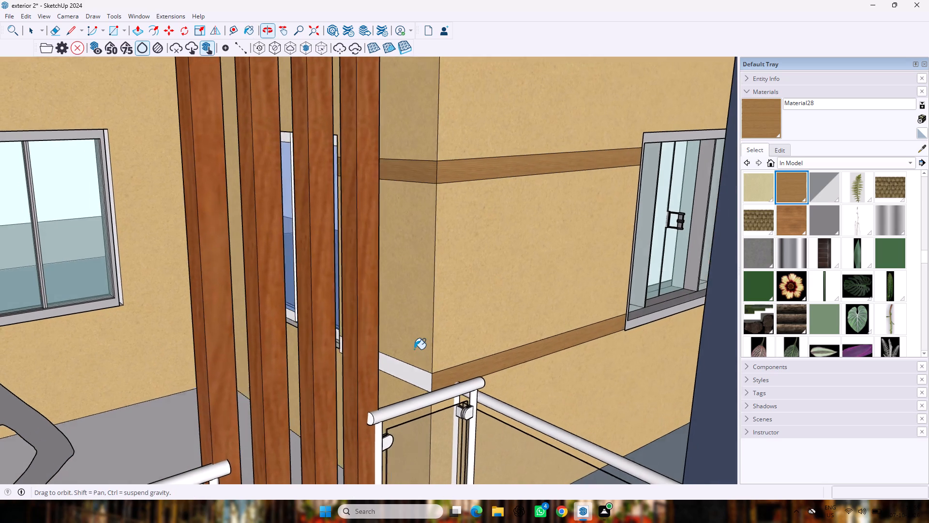
left_click(409, 382)
Examine the balcony wall bands and the surrounding facade from several angles.
scroll(404, 378, "down", 12)
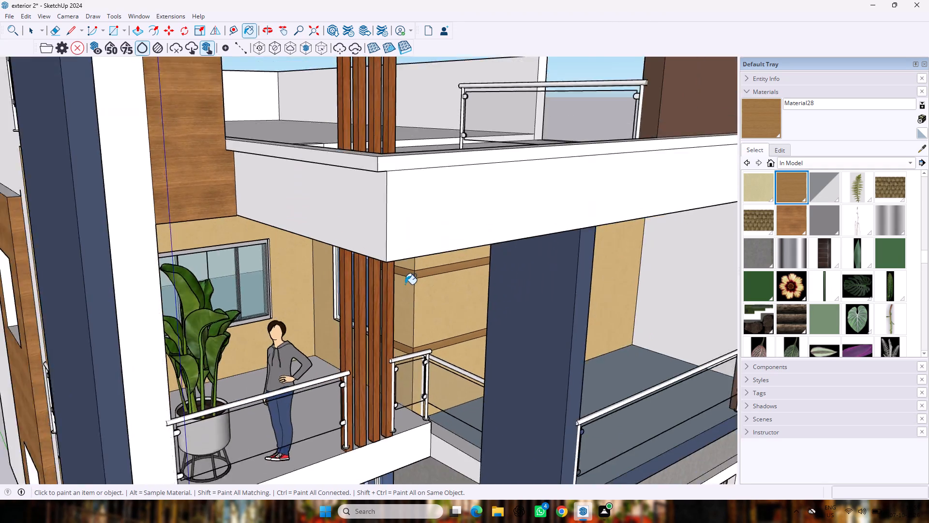
scroll(405, 284, "down", 7)
scroll(415, 383, "up", 4)
middle_click_drag(415, 373, 424, 302)
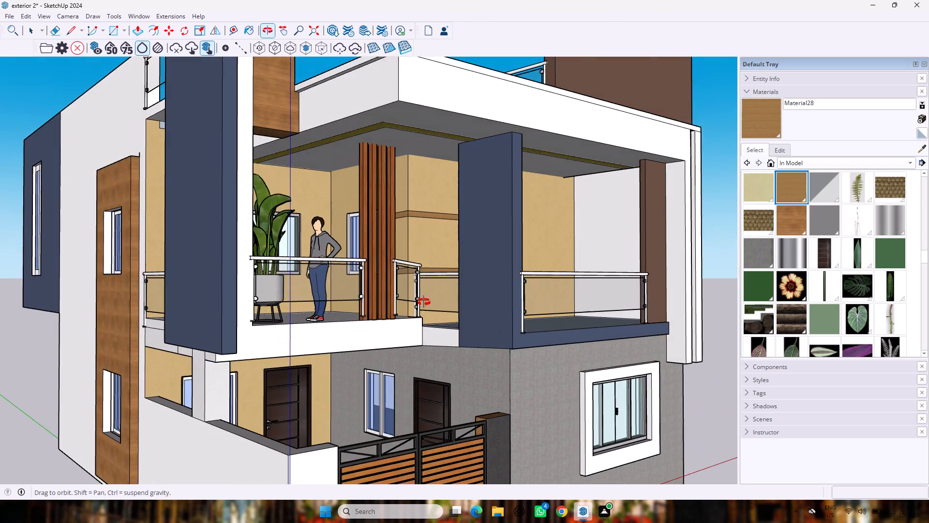
middle_click_drag(424, 302, 424, 303)
scroll(424, 302, "down", 11)
scroll(432, 336, "up", 3)
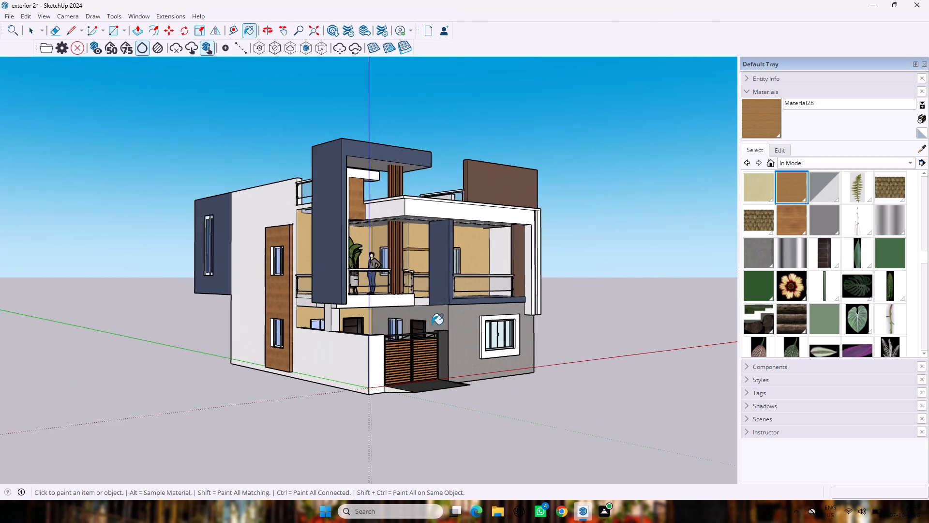
scroll(432, 324, "up", 1)
middle_click_drag(432, 324, 427, 376)
scroll(417, 356, "up", 4)
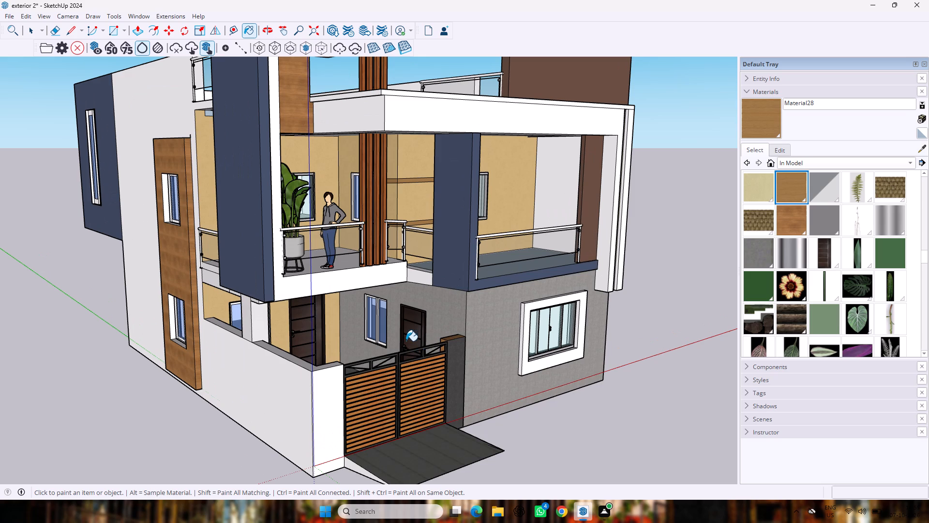
Finish painting and close the Default Tray.
key("space")
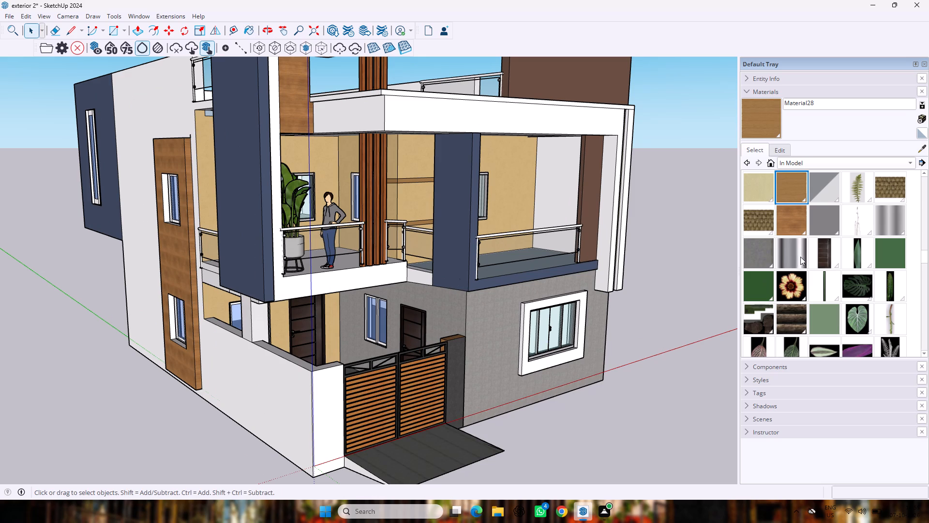
left_click(924, 62)
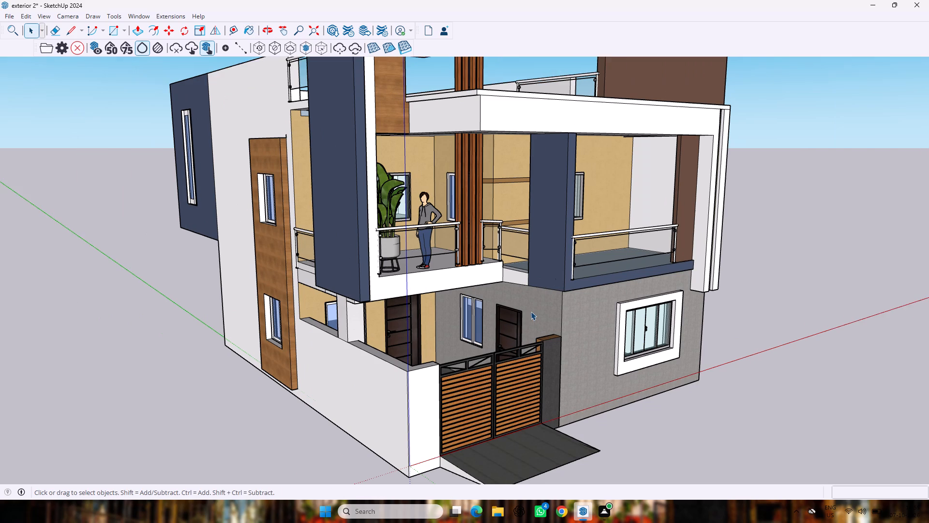
Examine the whole house exterior from the front corner, from below and from above.
scroll(530, 310, "up", 3)
scroll(524, 291, "down", 13)
scroll(534, 247, "up", 4)
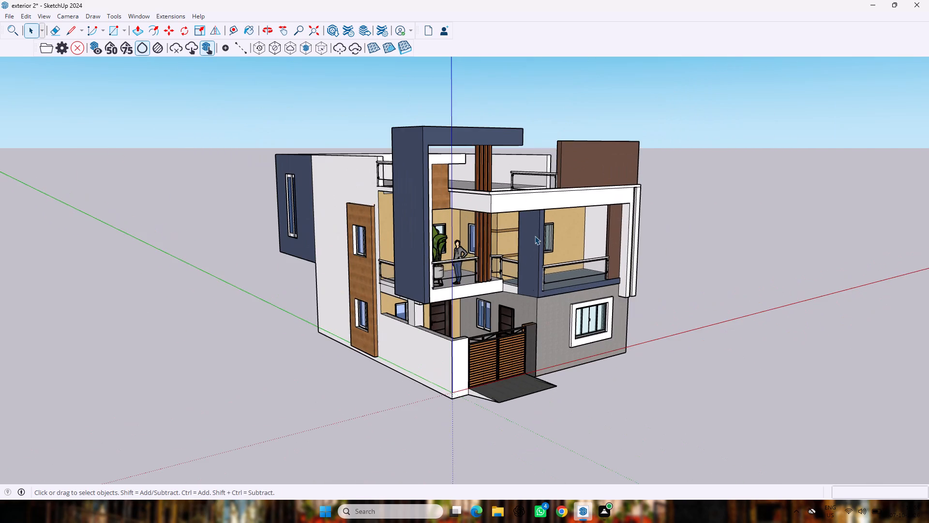
middle_click_drag(535, 236, 483, 231)
scroll(530, 218, "up", 1)
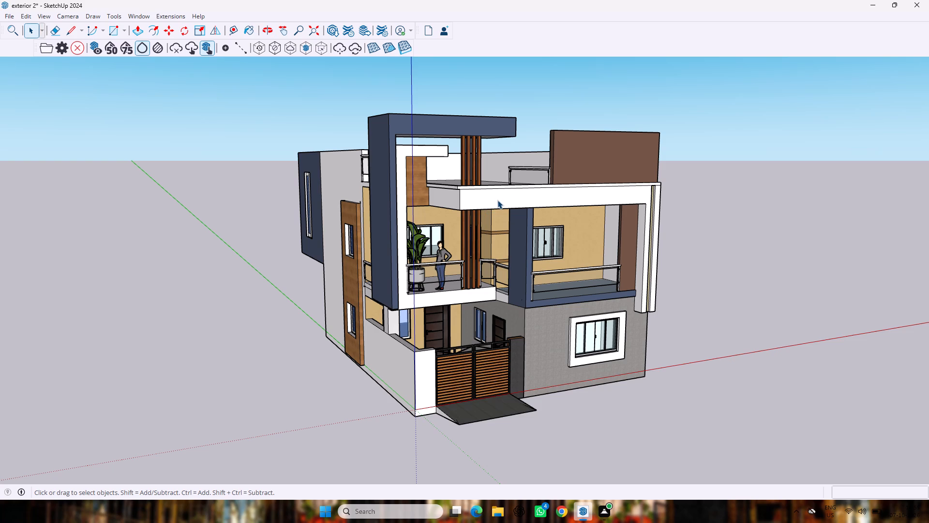
middle_click_drag(522, 165, 522, 166)
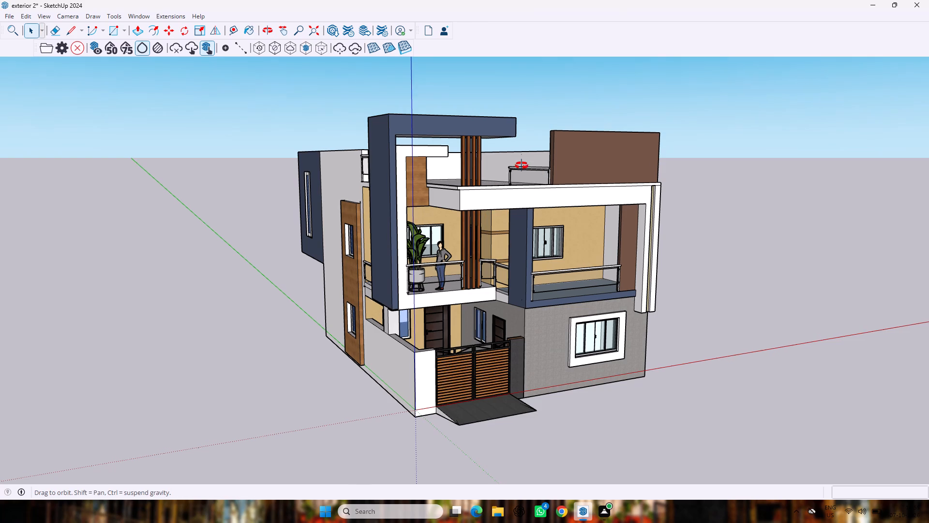
middle_click_drag(522, 166, 507, 133)
middle_click_drag(470, 308, 488, 215)
scroll(470, 308, "up", 1)
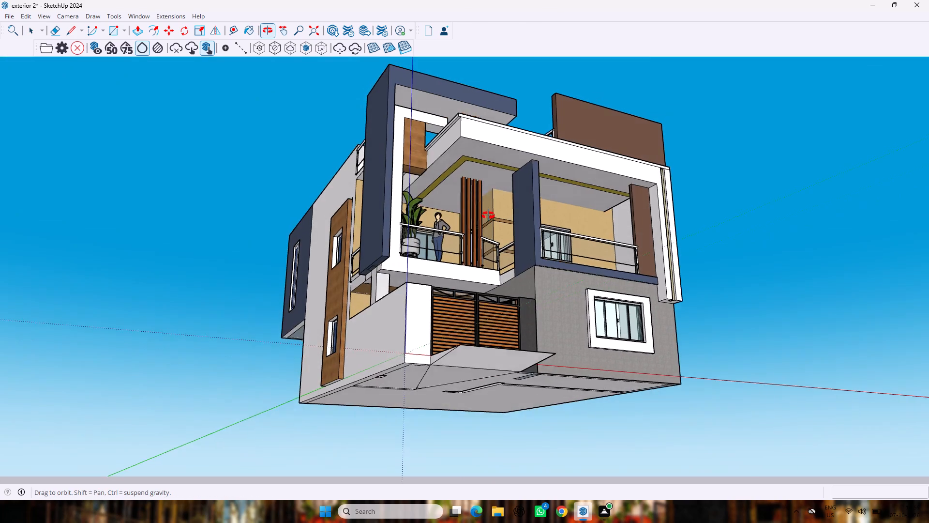
middle_click_drag(488, 215, 488, 240)
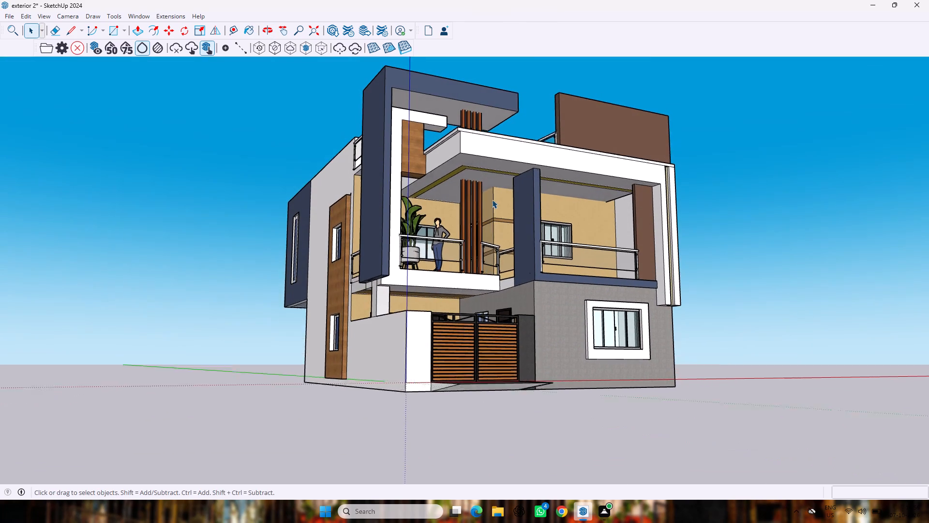
middle_click_drag(502, 131, 505, 288)
scroll(499, 284, "down", 1)
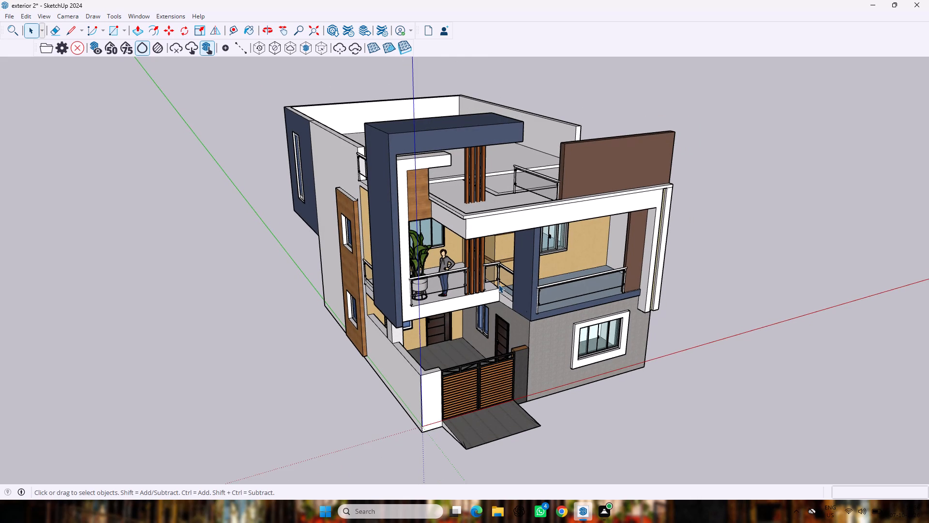
Search 3D Warehouse for tree.
left_click(144, 14)
left_click(157, 88)
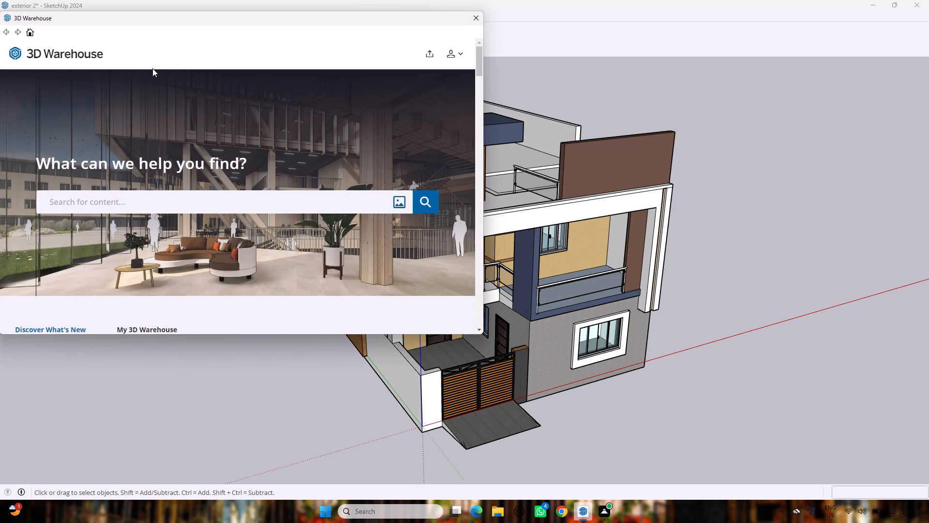
left_click_drag(145, 191, 149, 204)
type("tree")
key("Return")
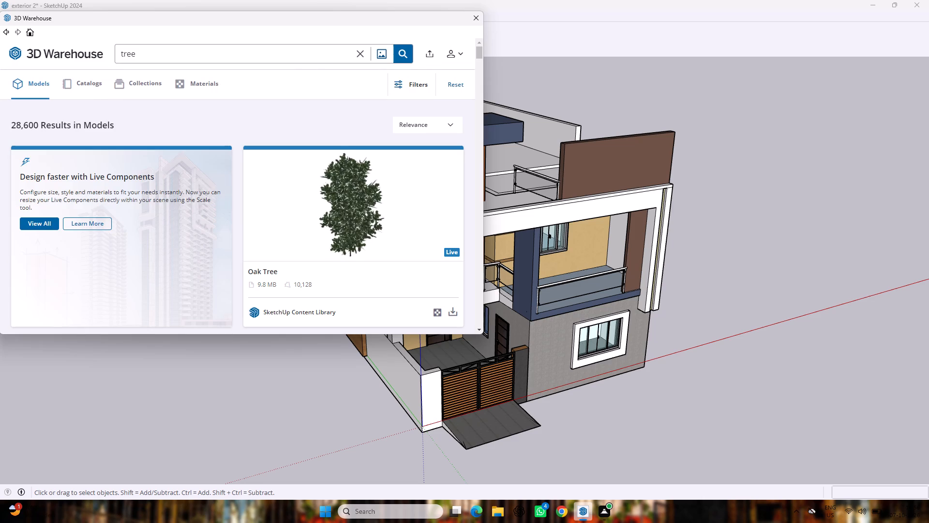
Browse the collections found for tree for suitable exterior tree models.
left_click(142, 86)
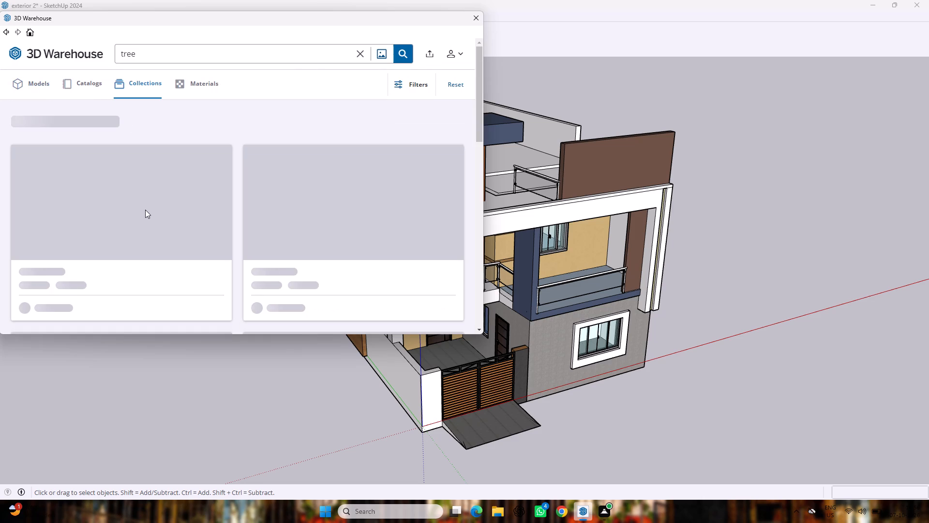
scroll(147, 210, "down", 3)
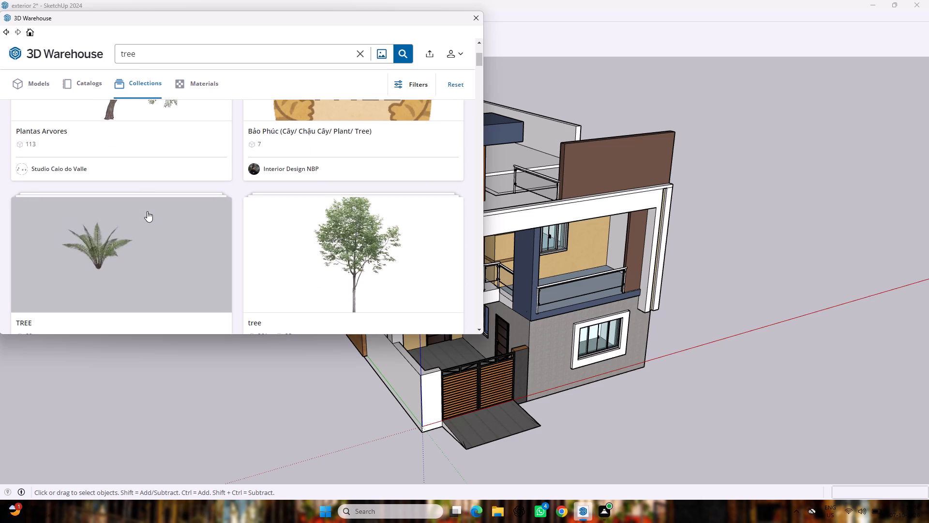
scroll(147, 211, "down", 6)
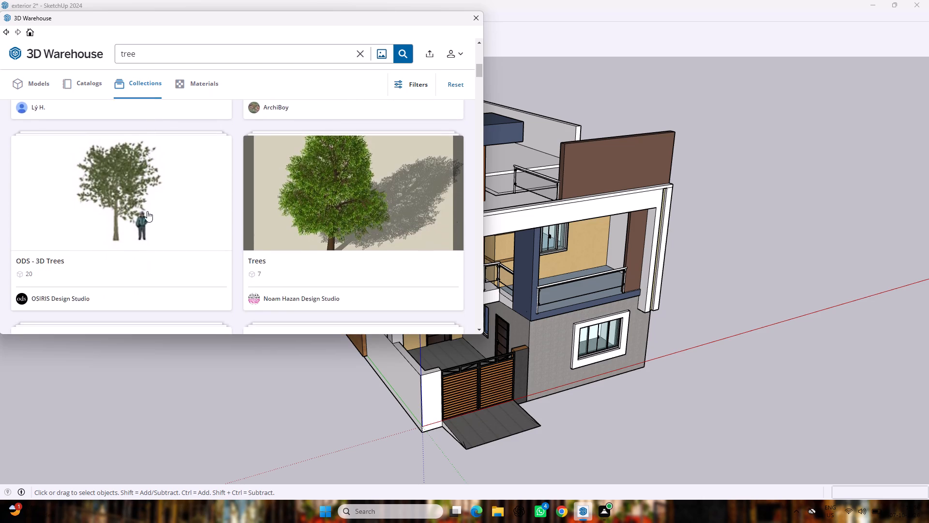
scroll(147, 211, "down", 5)
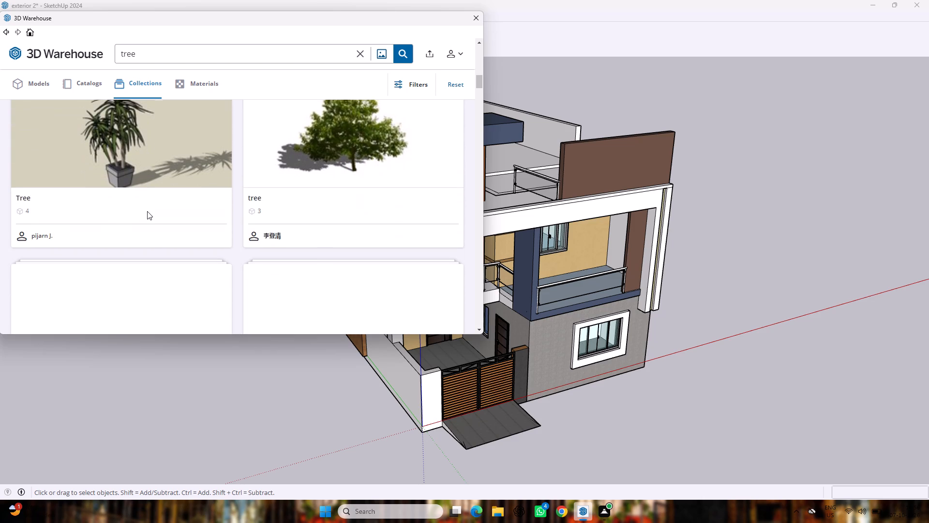
scroll(147, 211, "down", 7)
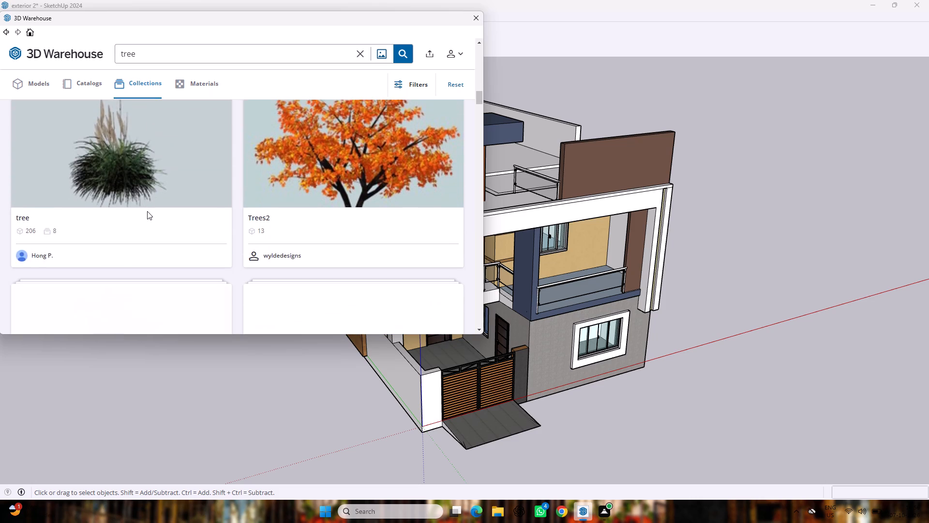
scroll(147, 211, "down", 4)
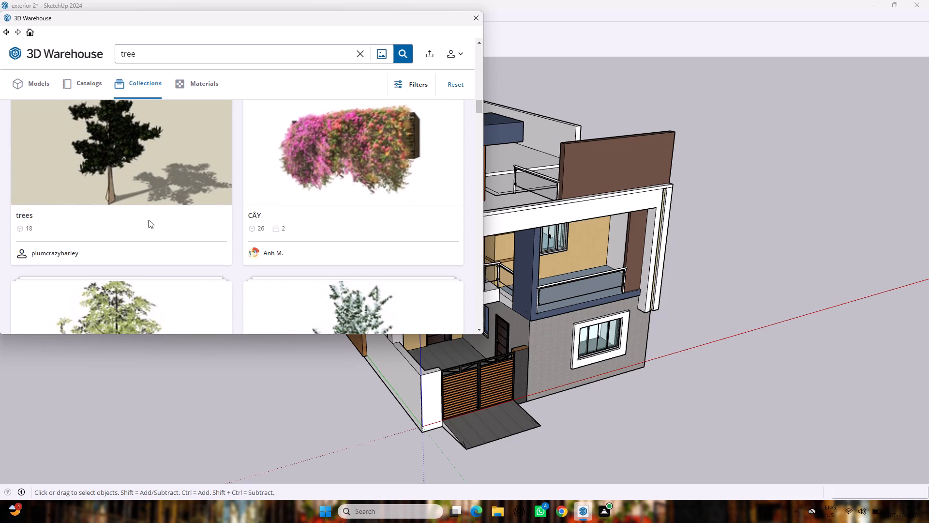
scroll(149, 223, "down", 9)
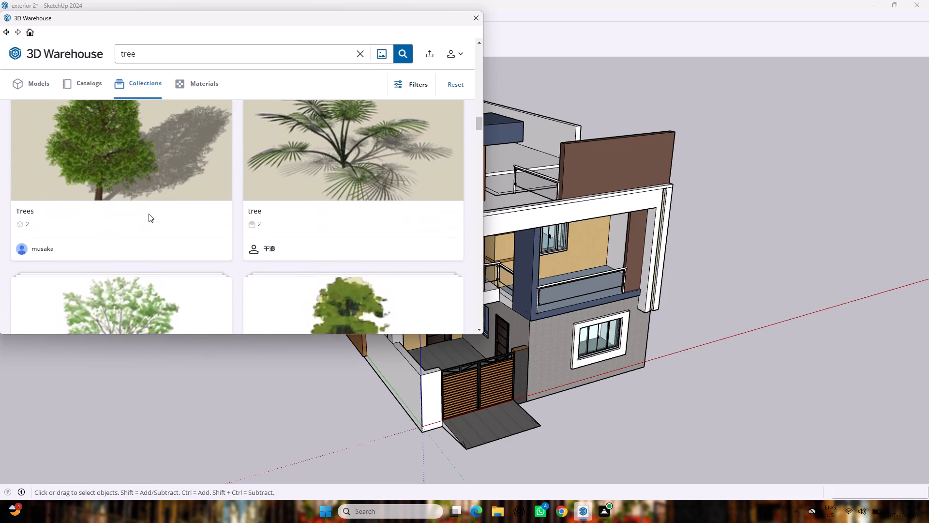
scroll(149, 214, "down", 8)
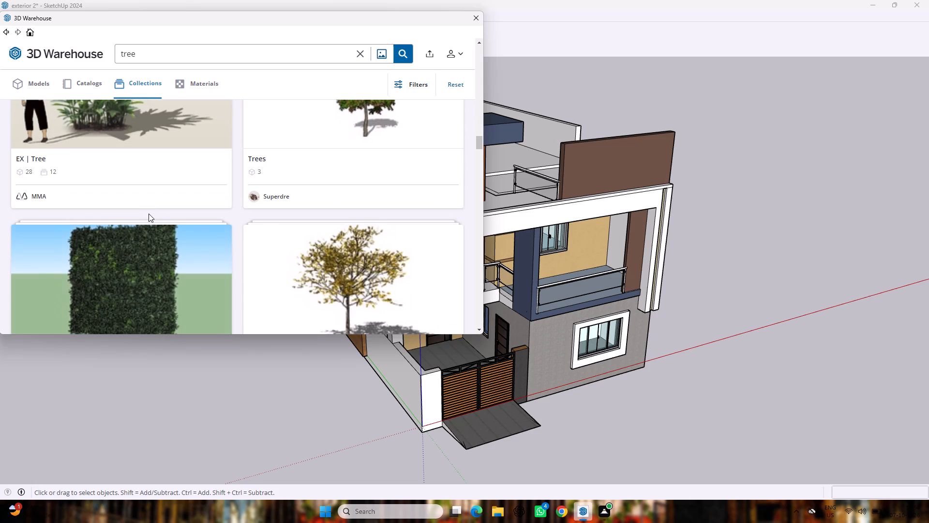
scroll(149, 214, "down", 8)
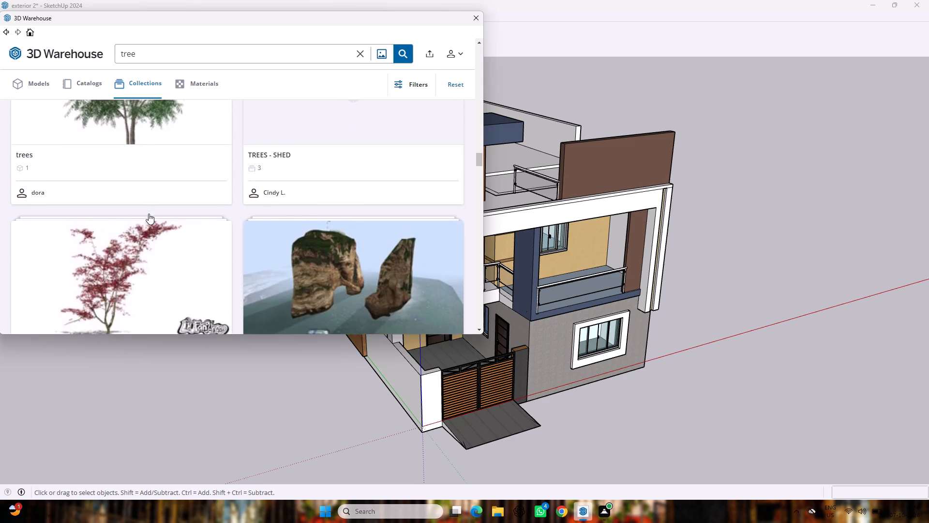
scroll(149, 214, "down", 6)
Open the 3 - Tree collection and look through its sub-collections and tree models.
left_click(130, 213)
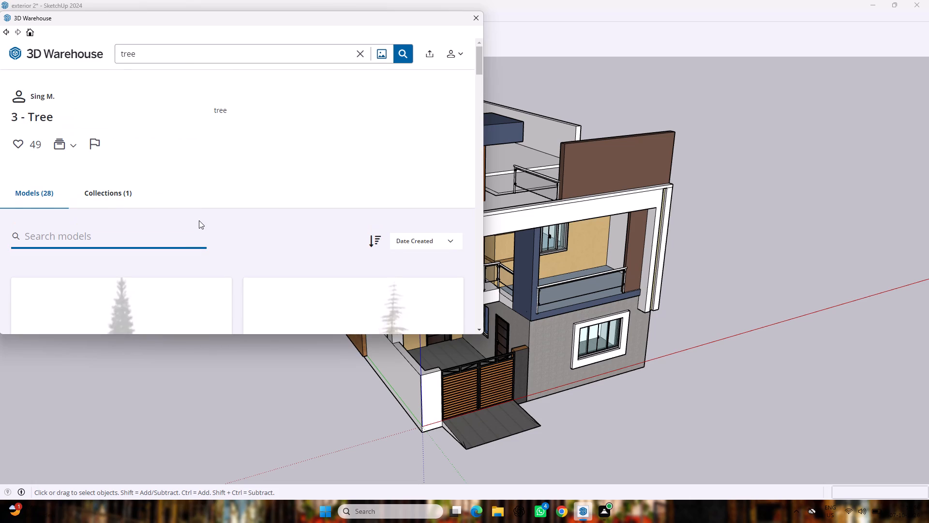
left_click(111, 195)
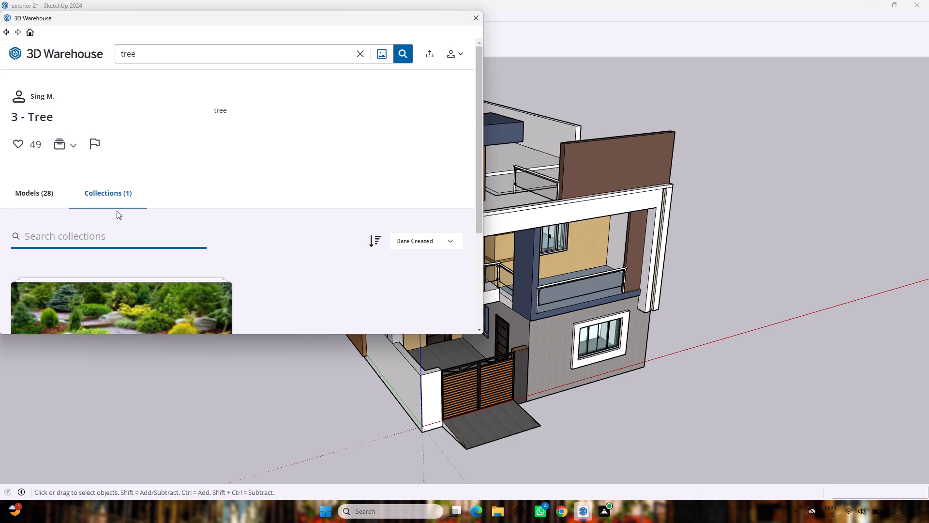
scroll(118, 215, "down", 4)
scroll(90, 139, "up", 3)
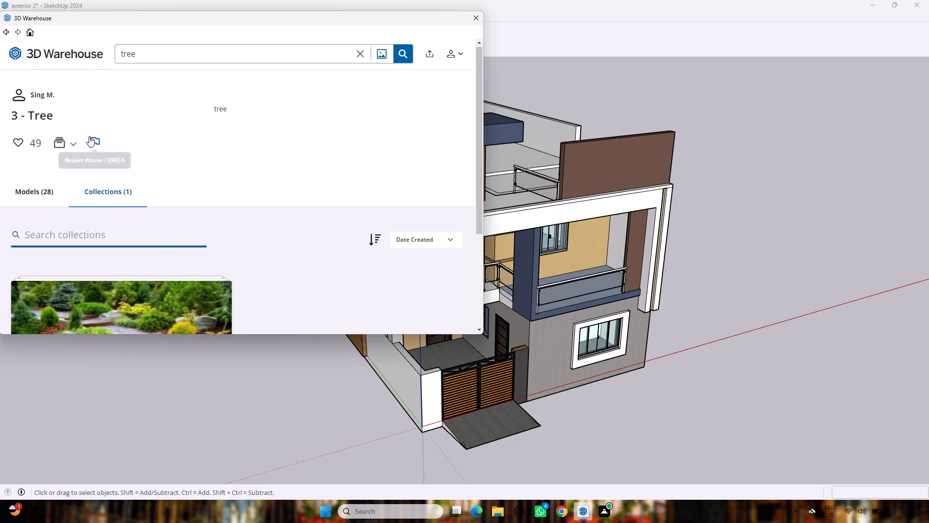
left_click(23, 188)
scroll(170, 271, "down", 4)
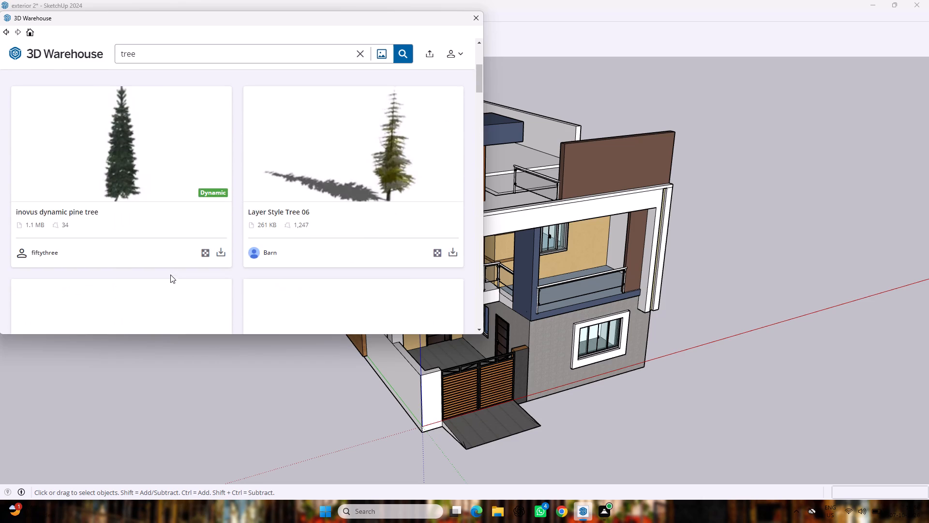
scroll(170, 275, "down", 1)
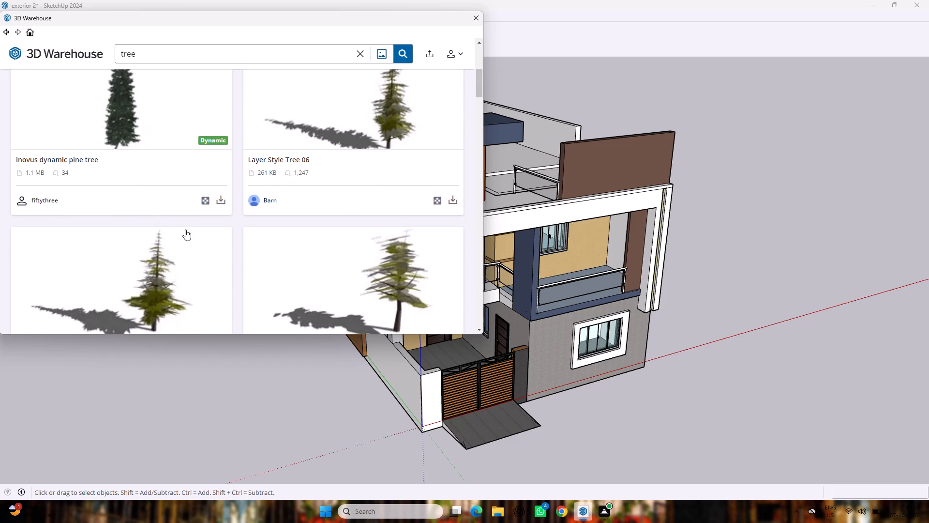
scroll(296, 194, "down", 3)
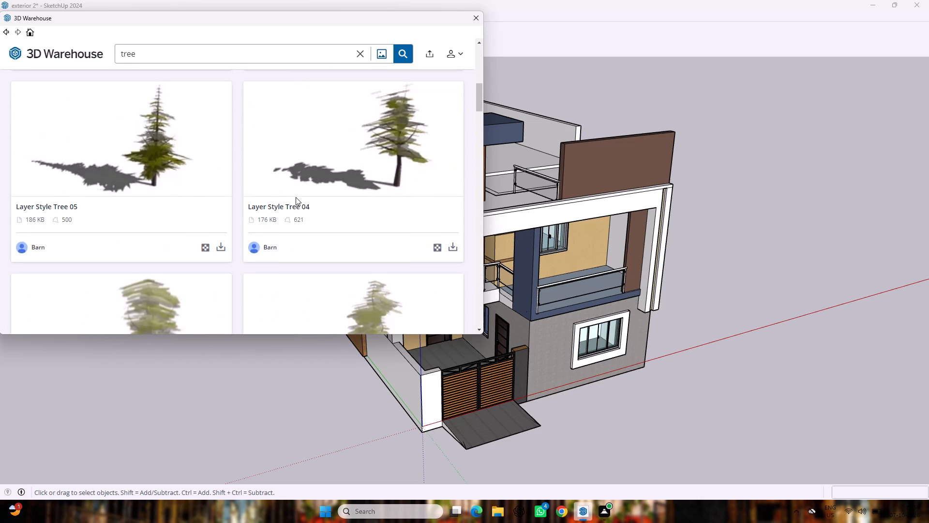
scroll(279, 202, "down", 3)
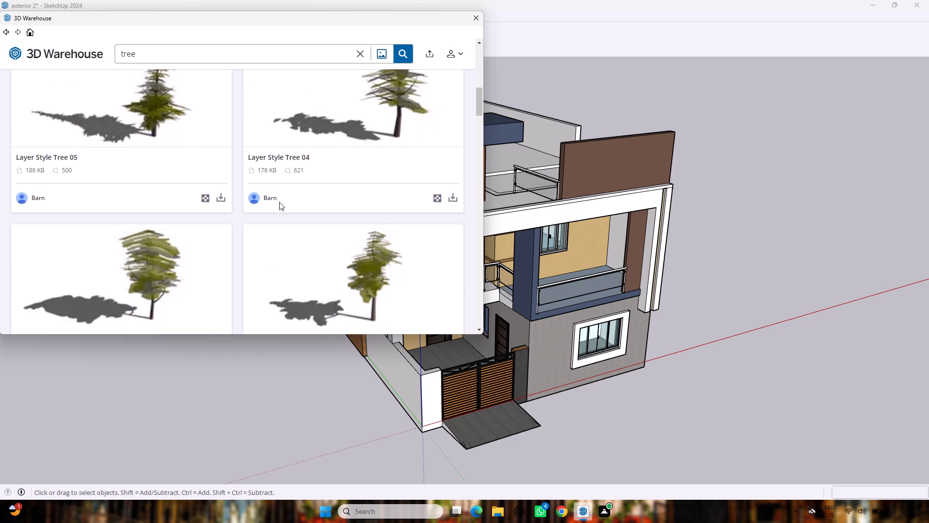
scroll(279, 202, "down", 3)
scroll(279, 202, "up", 3)
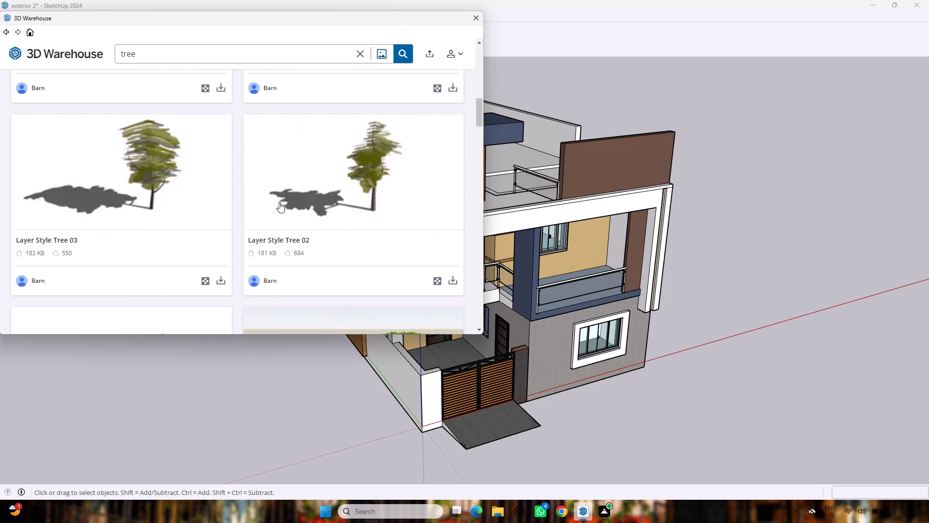
scroll(279, 202, "up", 5)
scroll(279, 201, "down", 2)
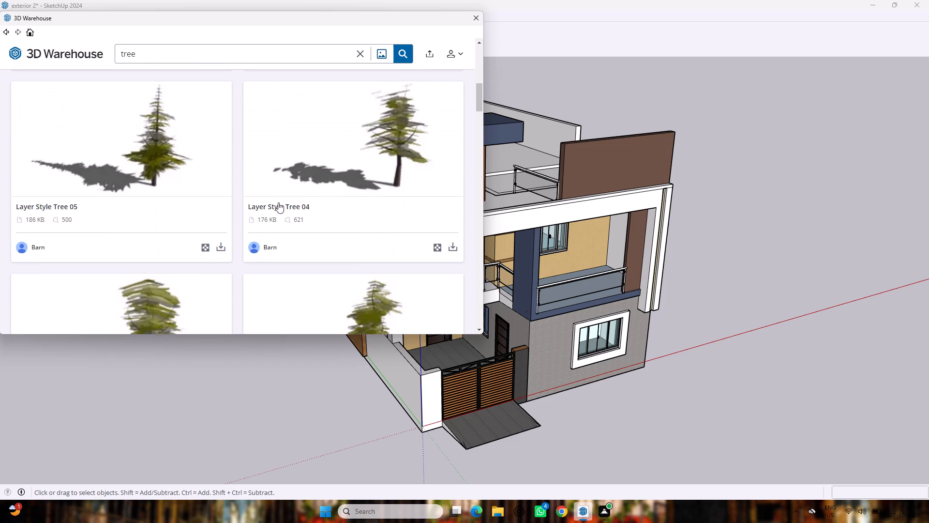
scroll(278, 202, "up", 5)
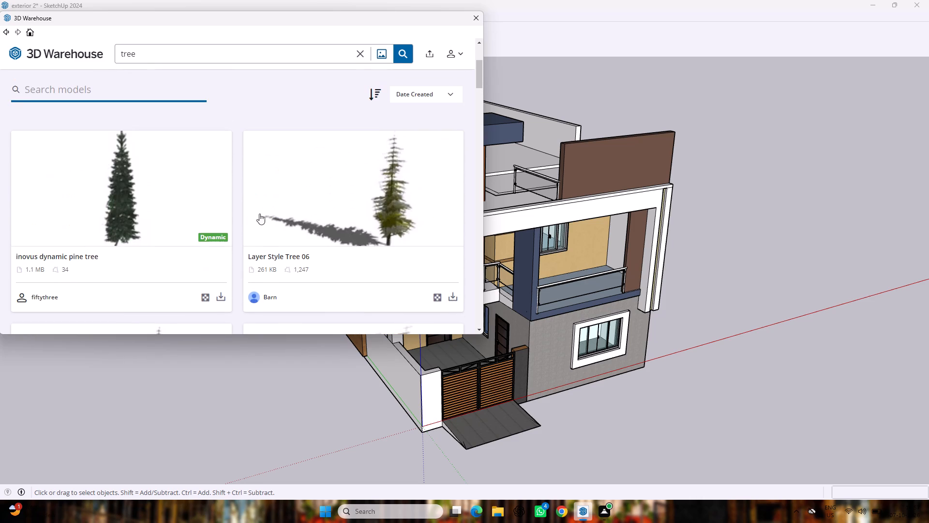
Search the 3D Warehouse collections for plants.
left_click(214, 60)
key("BackSpace")
key("BackSpace")
key("BackSpace")
key("BackSpace")
type("pl")
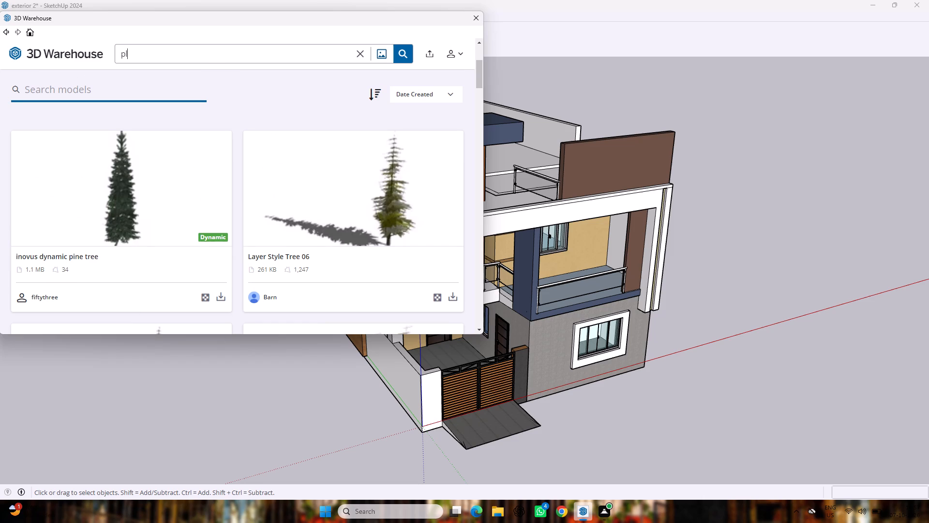
key("a")
type("nts")
key("Return")
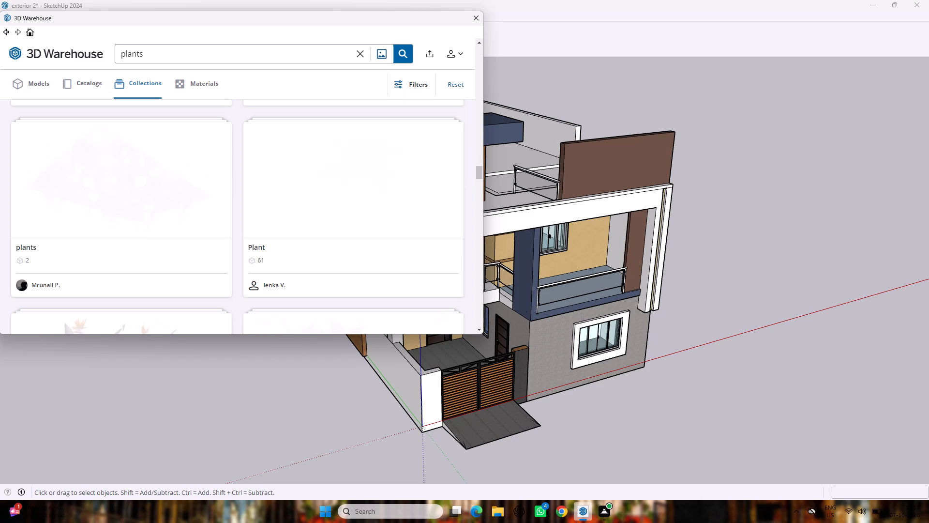
Browse the plants collections for suitable exterior planting models.
scroll(222, 191, "down", 4)
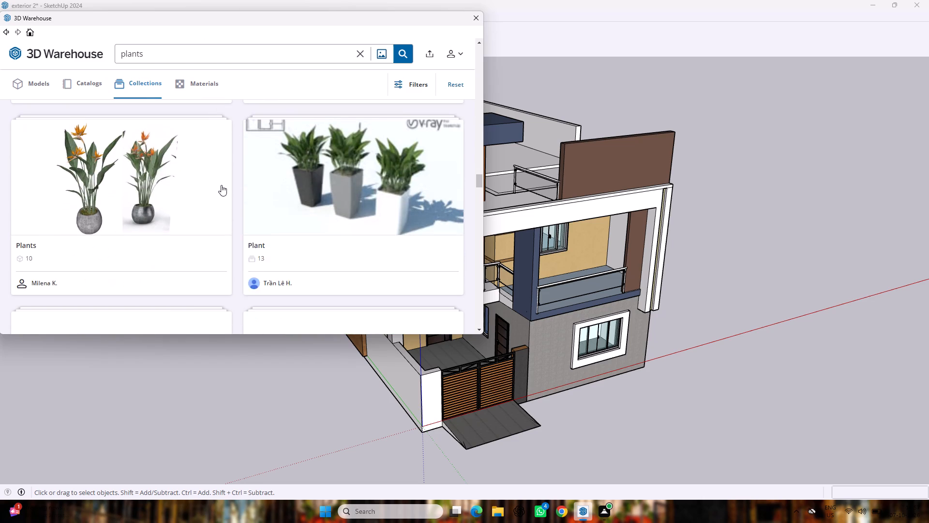
scroll(221, 185, "down", 11)
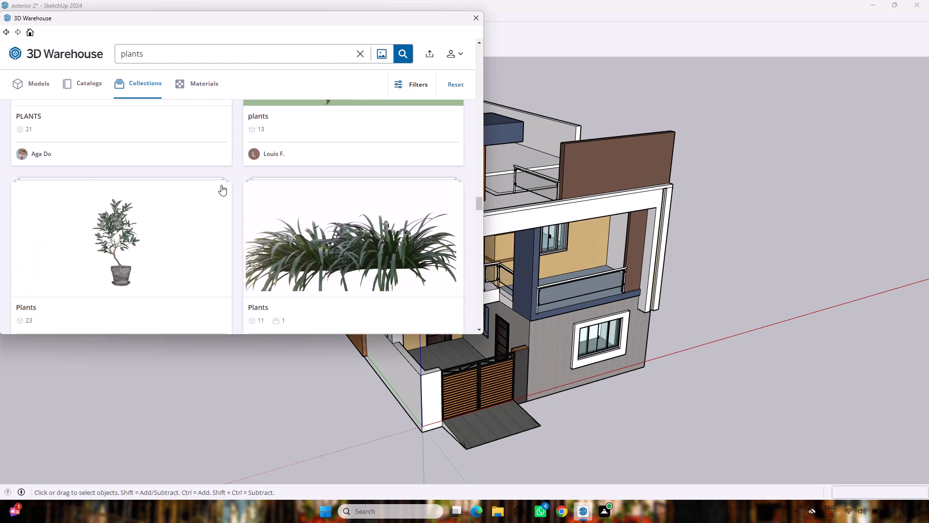
scroll(221, 185, "down", 3)
scroll(221, 185, "up", 3)
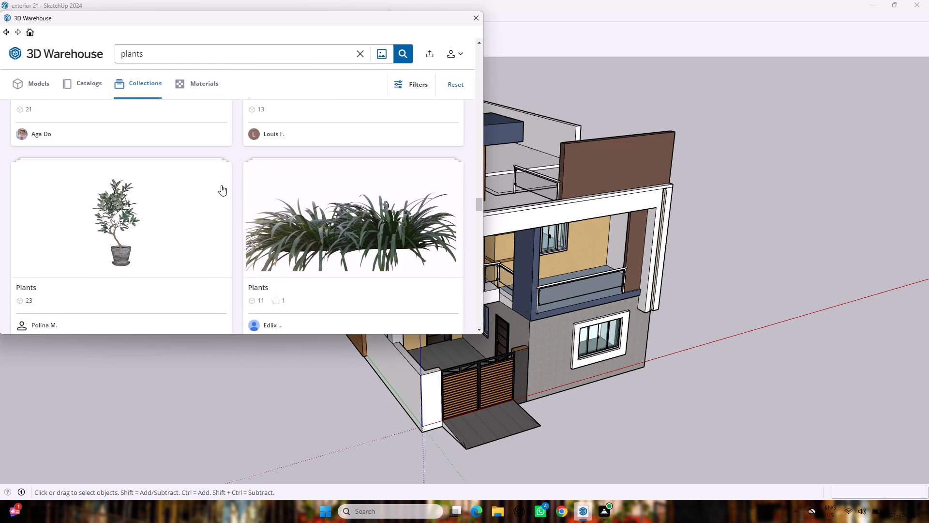
scroll(221, 185, "up", 3)
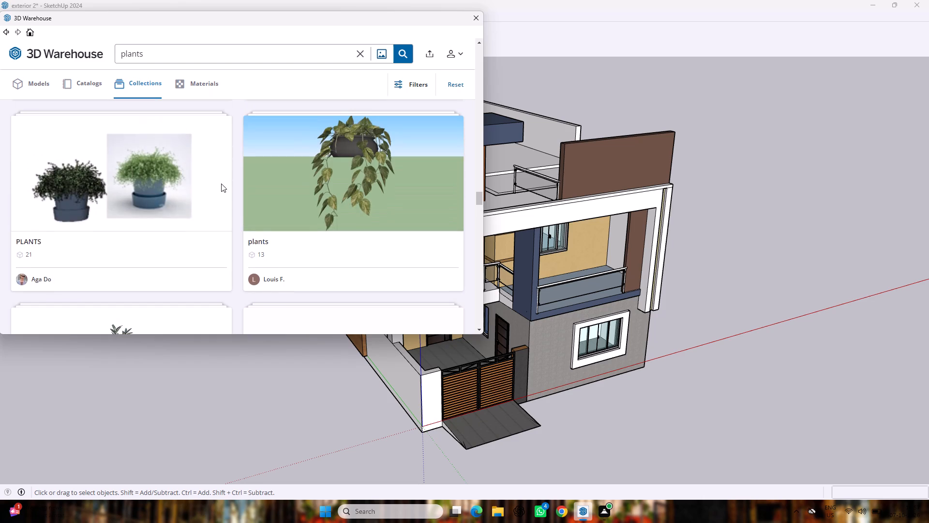
scroll(221, 184, "up", 10)
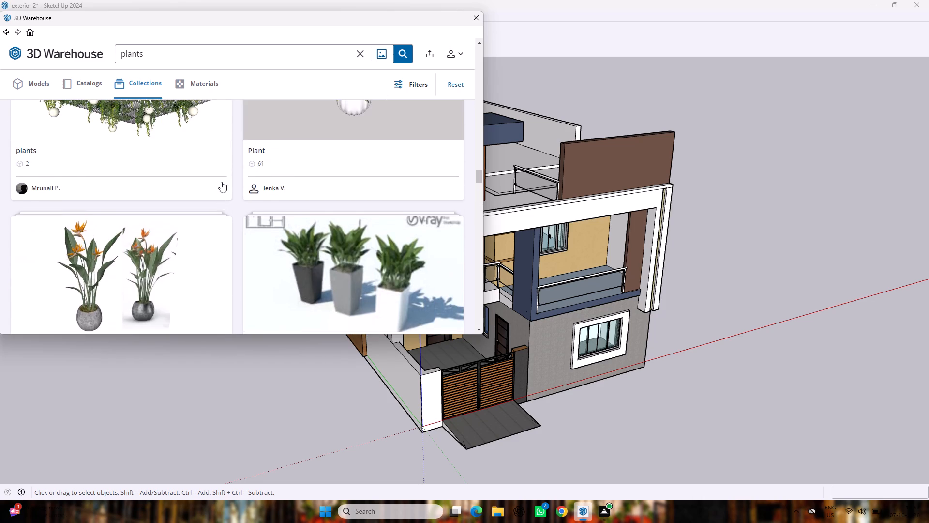
scroll(221, 182, "up", 6)
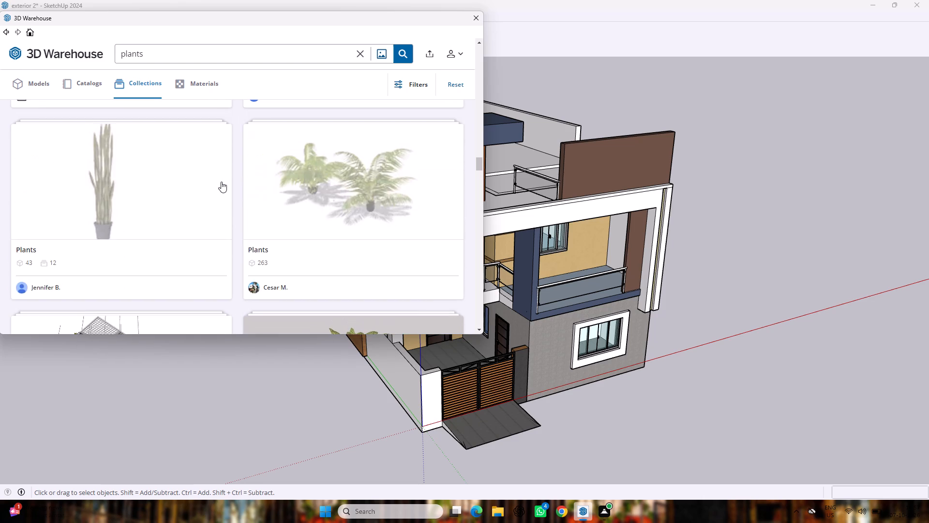
scroll(221, 182, "up", 2)
scroll(221, 182, "down", 17)
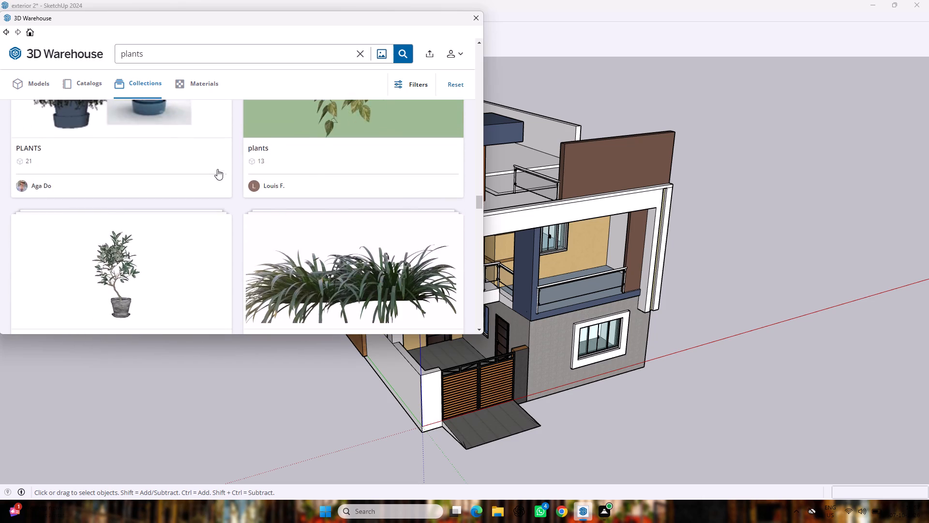
scroll(217, 169, "down", 16)
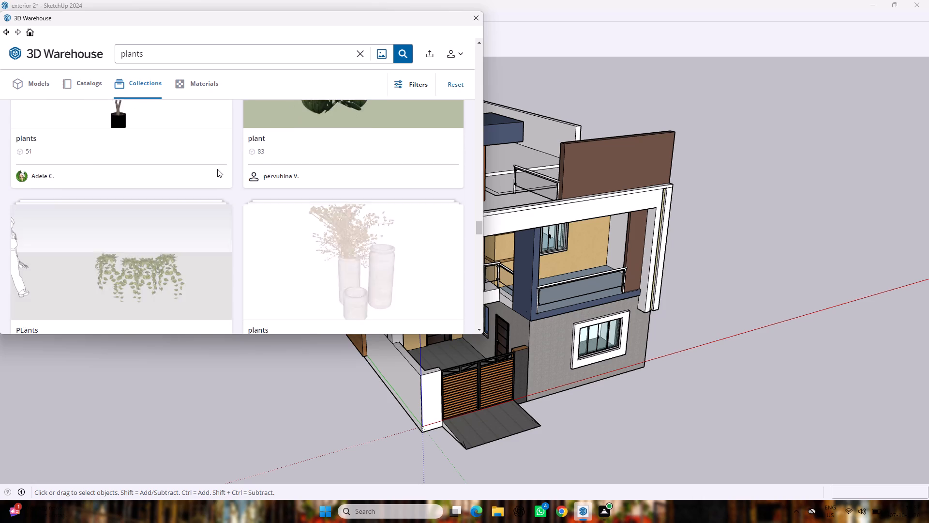
scroll(217, 169, "down", 10)
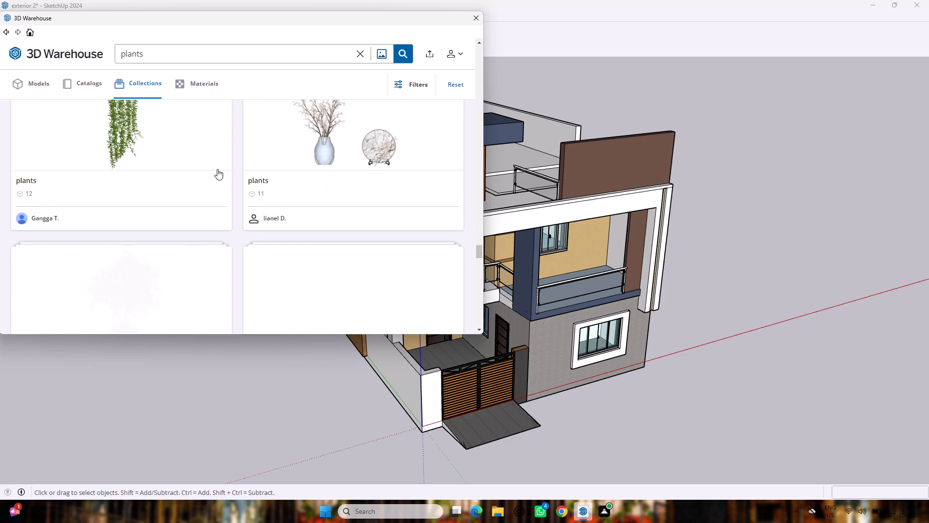
scroll(217, 170, "down", 7)
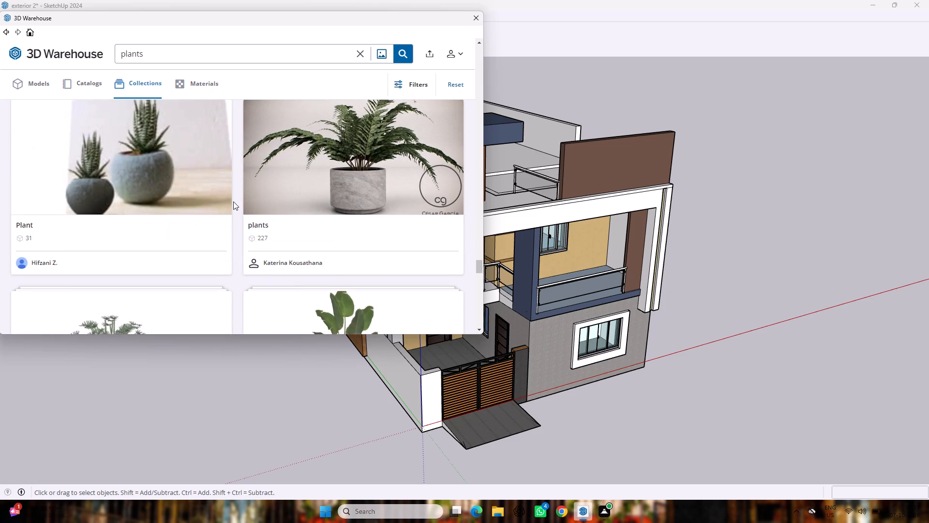
scroll(233, 201, "down", 5)
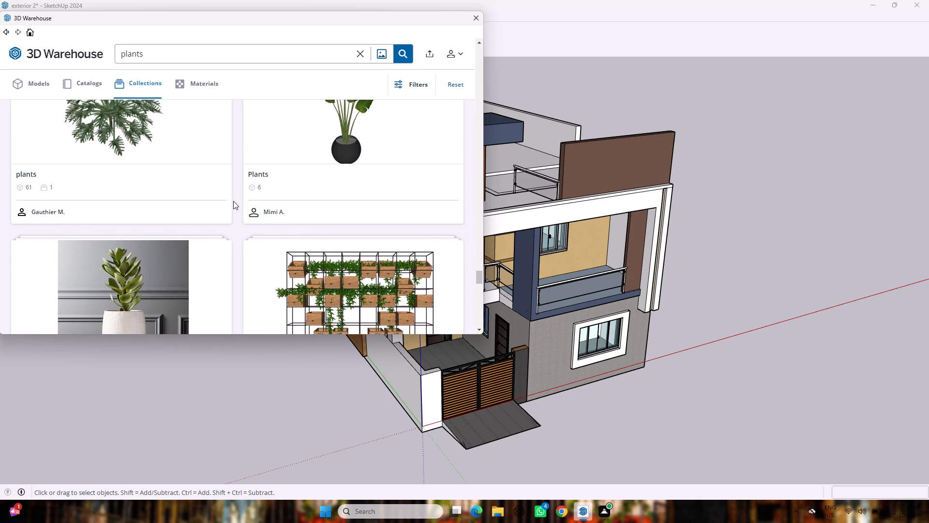
scroll(233, 201, "down", 13)
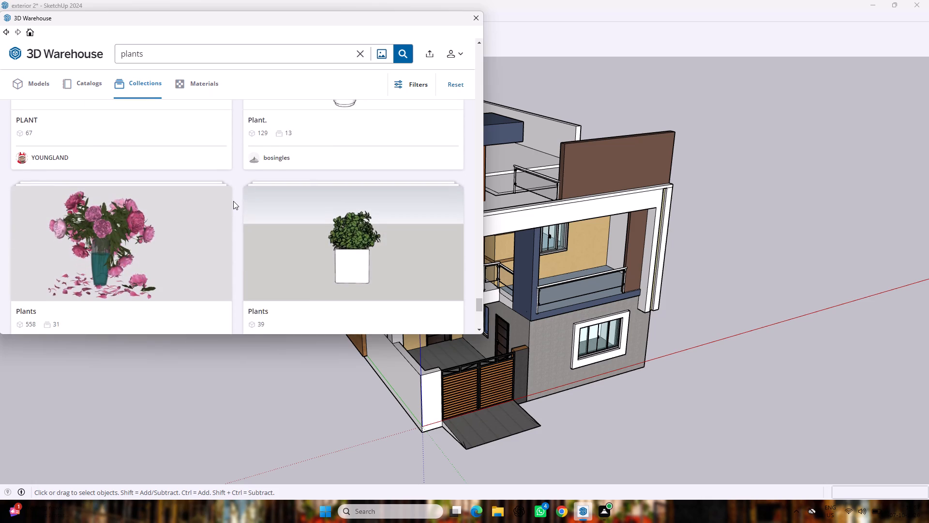
scroll(233, 201, "down", 7)
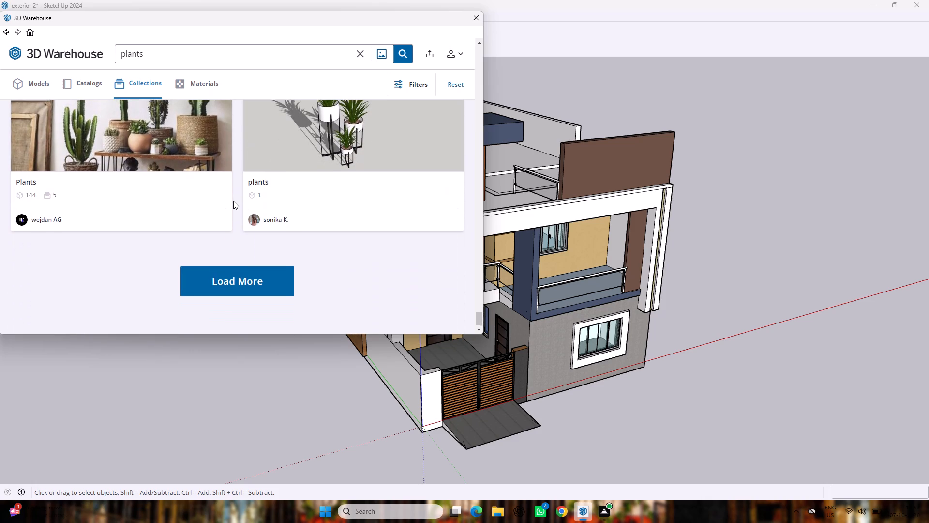
scroll(233, 201, "down", 2)
Load more plants collections and look through them for garden and boundary planting.
left_click(224, 275)
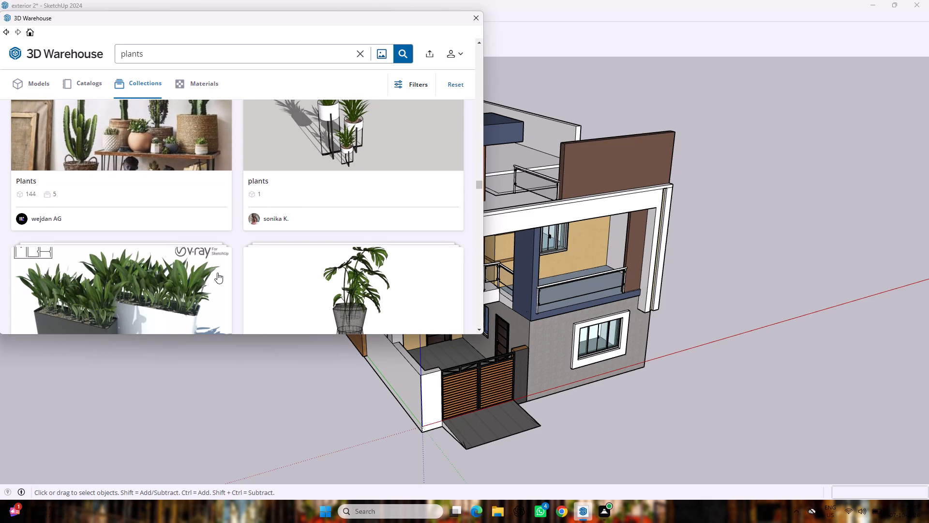
scroll(168, 263, "down", 3)
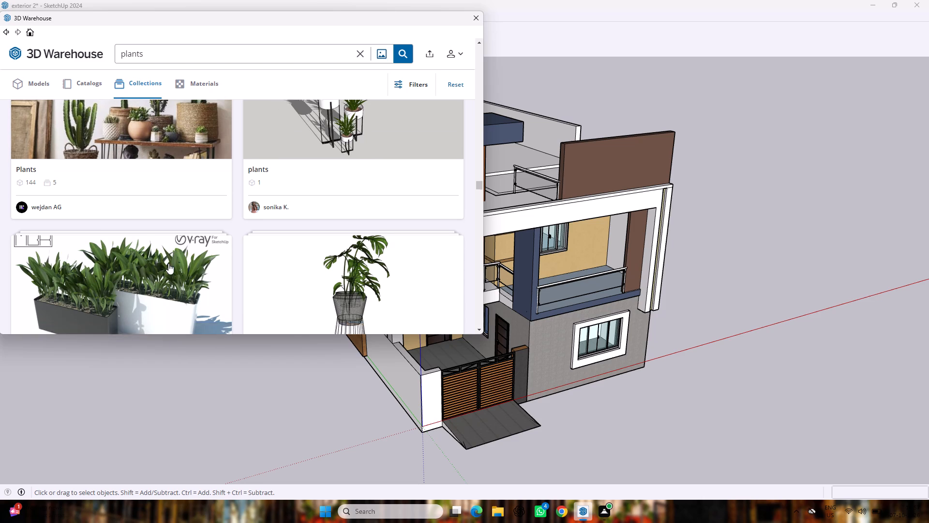
scroll(168, 262, "down", 9)
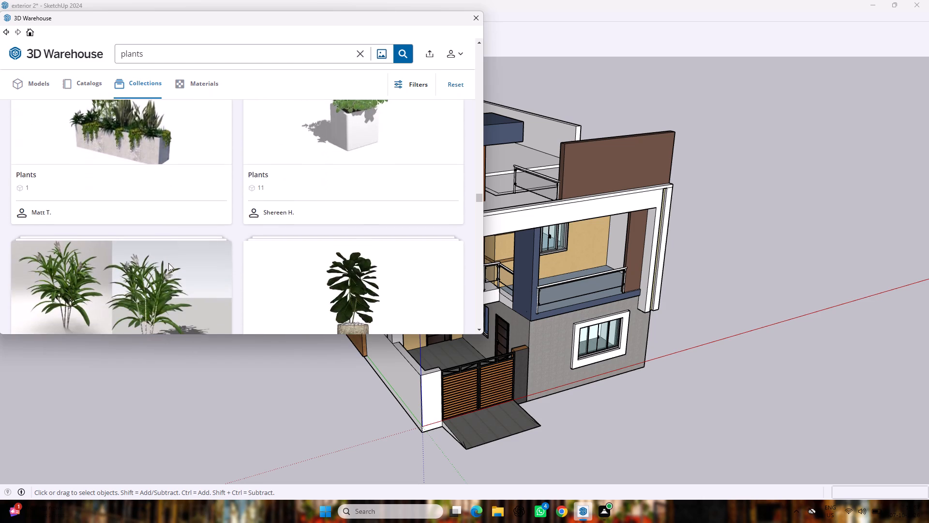
scroll(168, 263, "down", 12)
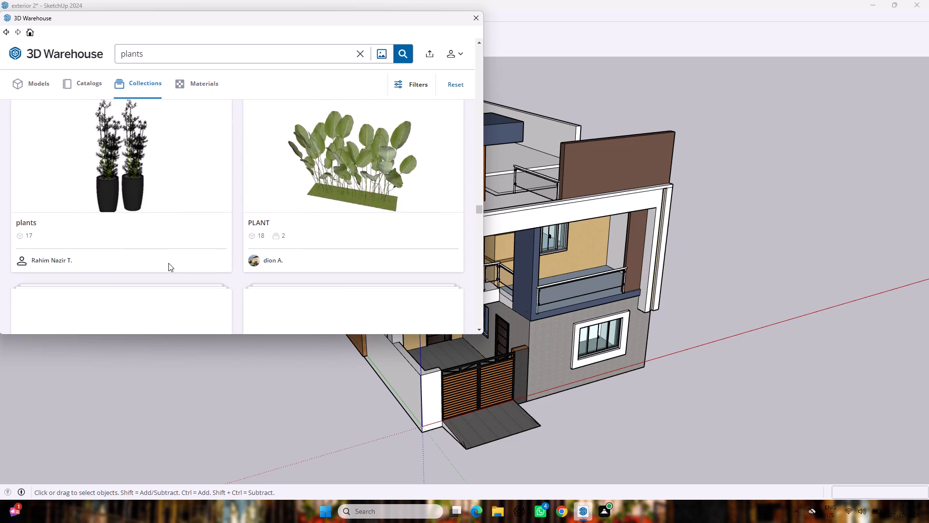
scroll(168, 263, "down", 8)
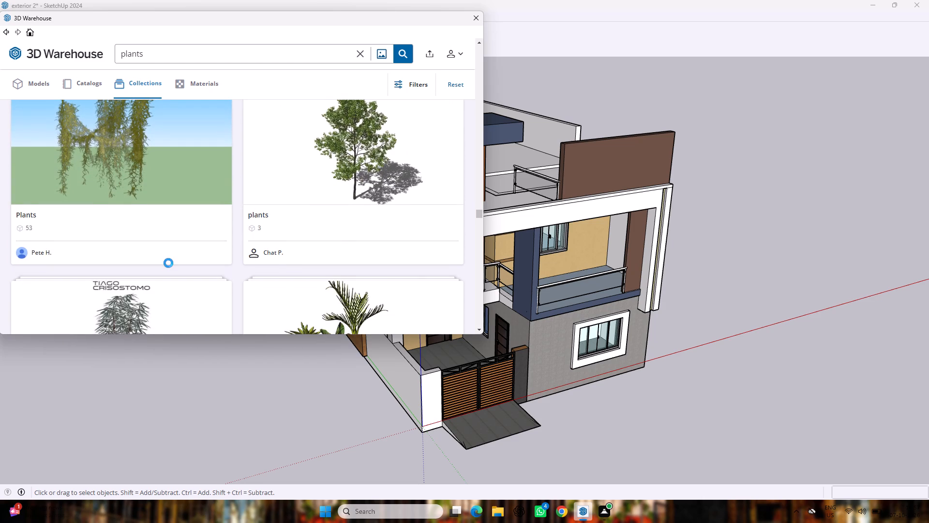
scroll(258, 247, "down", 2)
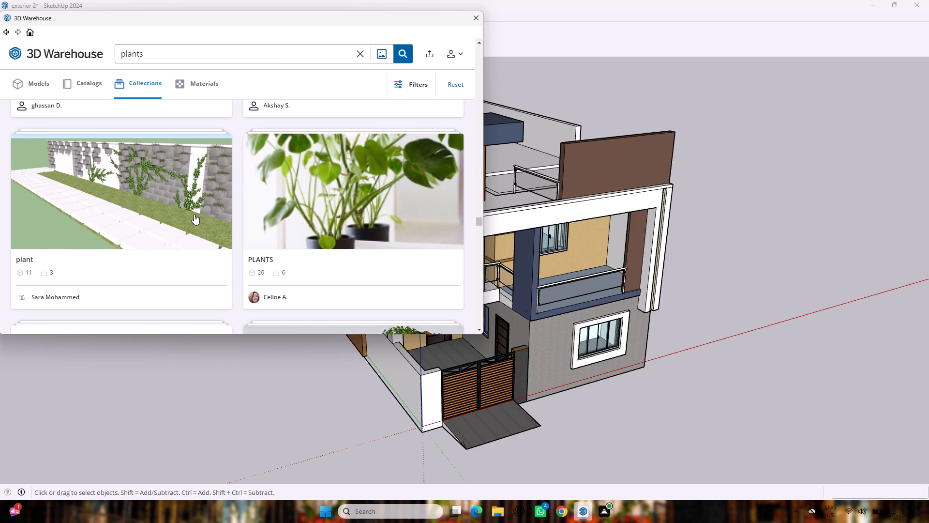
Open the plant collection with the planted garden wall cover and look through its models.
left_click(175, 211)
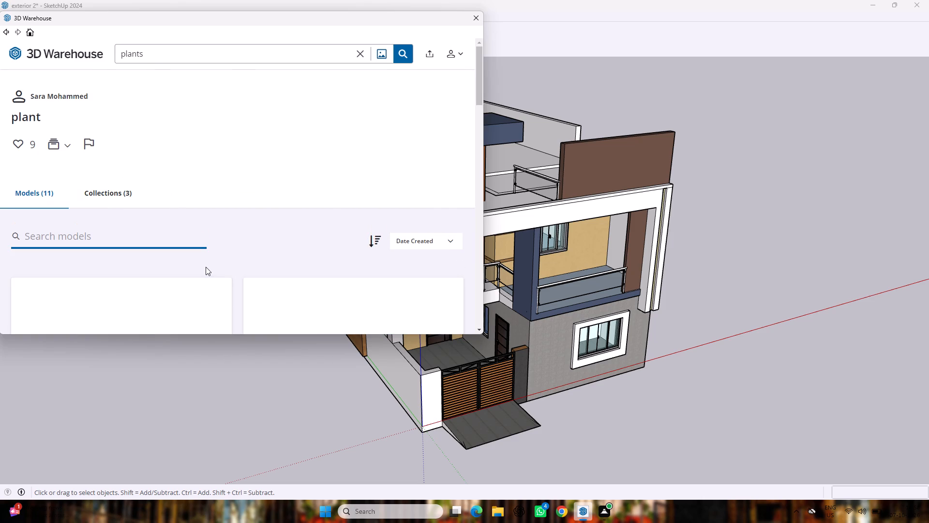
scroll(206, 267, "down", 7)
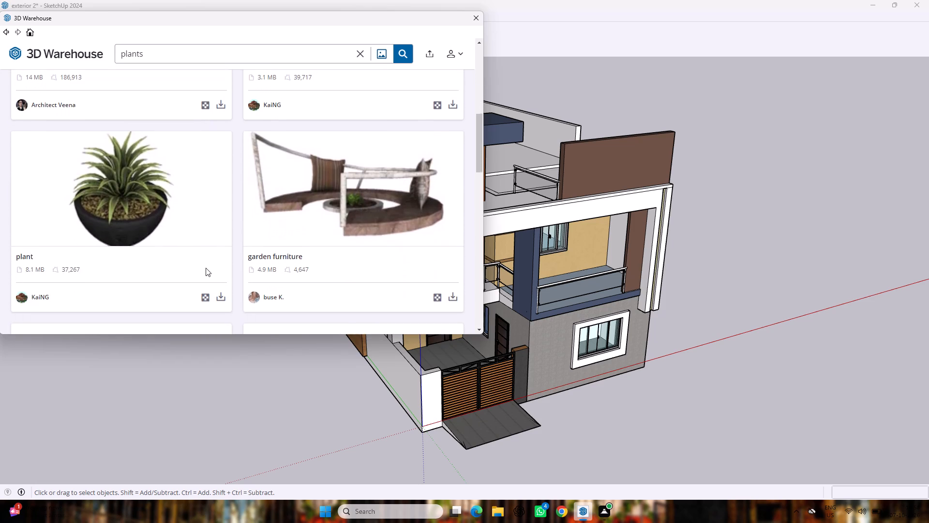
scroll(205, 268, "up", 4)
scroll(205, 268, "down", 2)
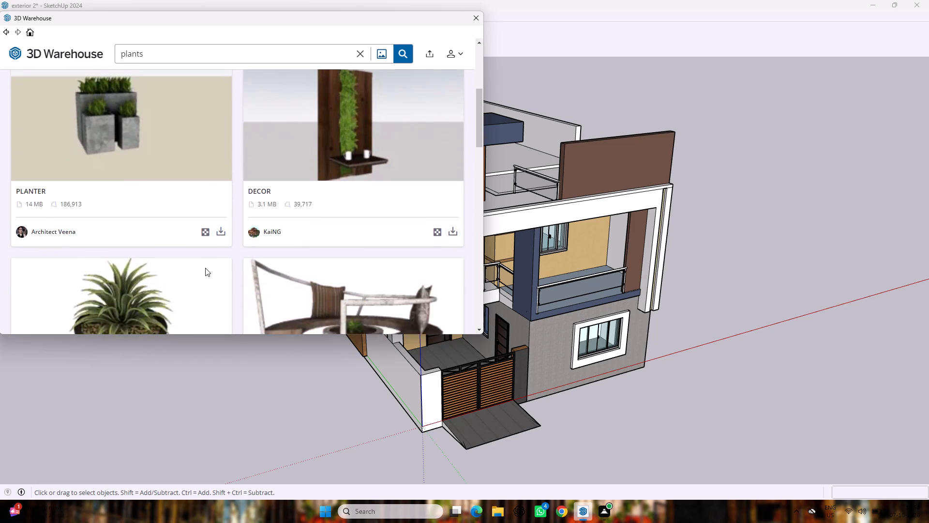
scroll(205, 268, "down", 6)
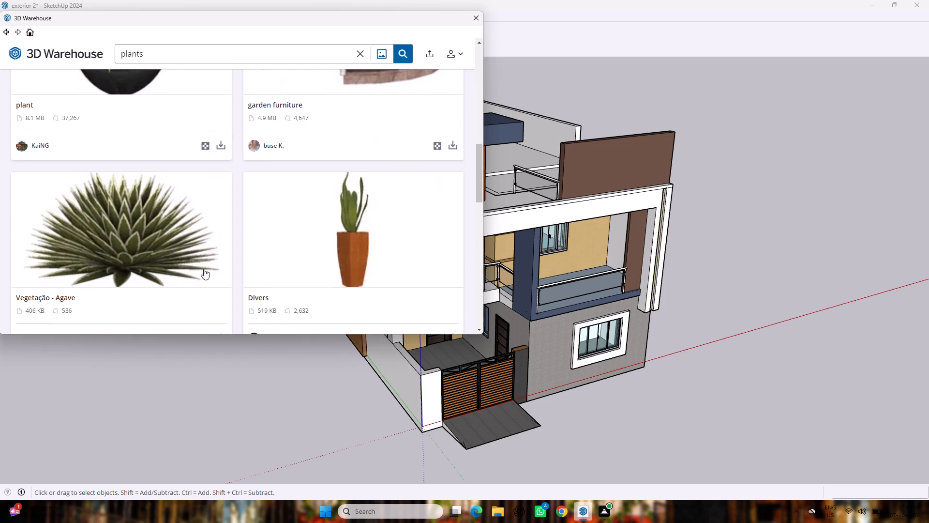
scroll(204, 269, "down", 7)
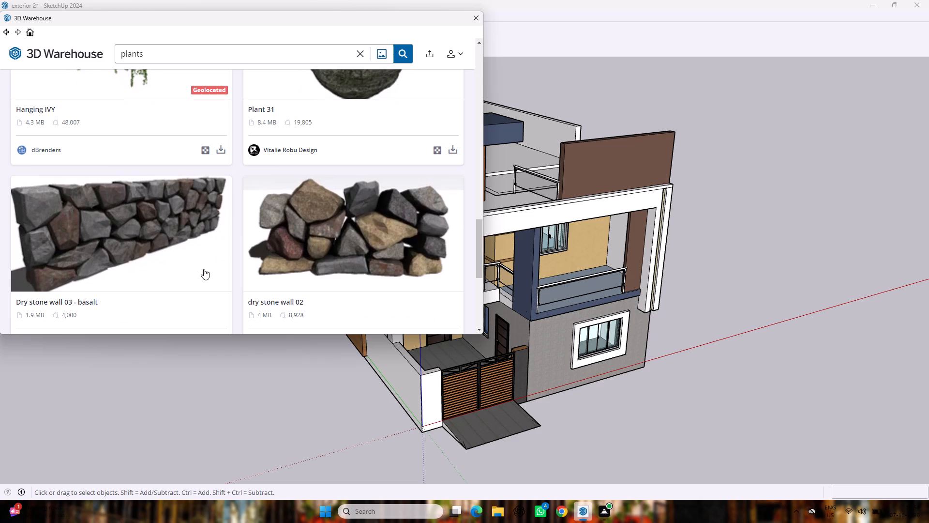
scroll(204, 269, "down", 7)
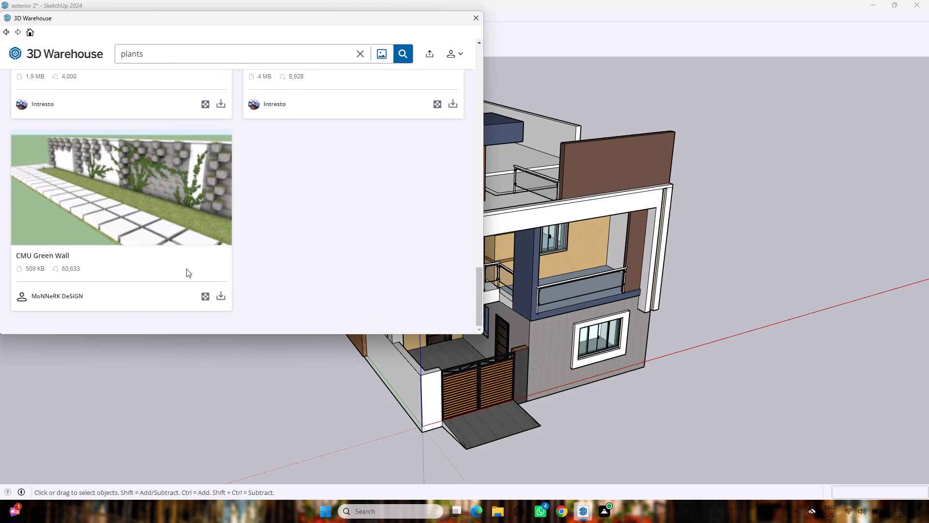
Load the CMU Green Wall directly into the model and place it on the open ground beside the house.
left_click(224, 292)
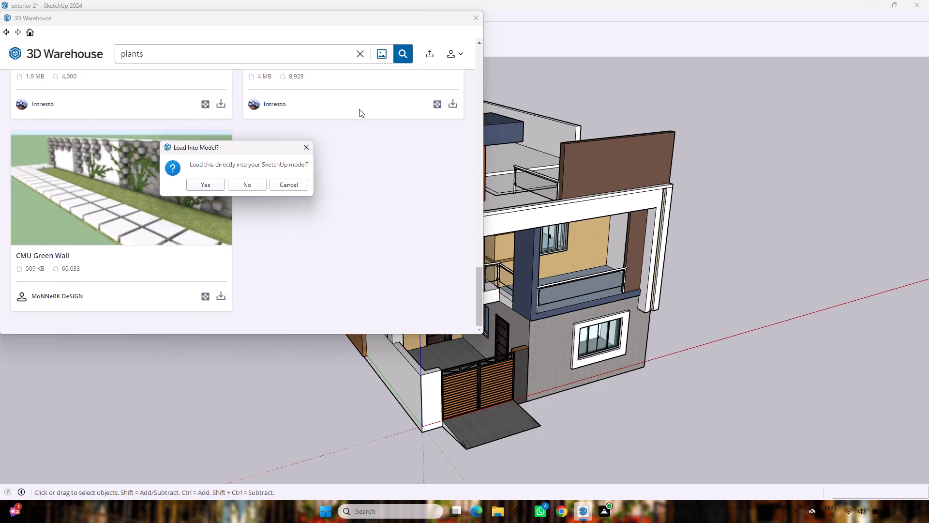
left_click(210, 189)
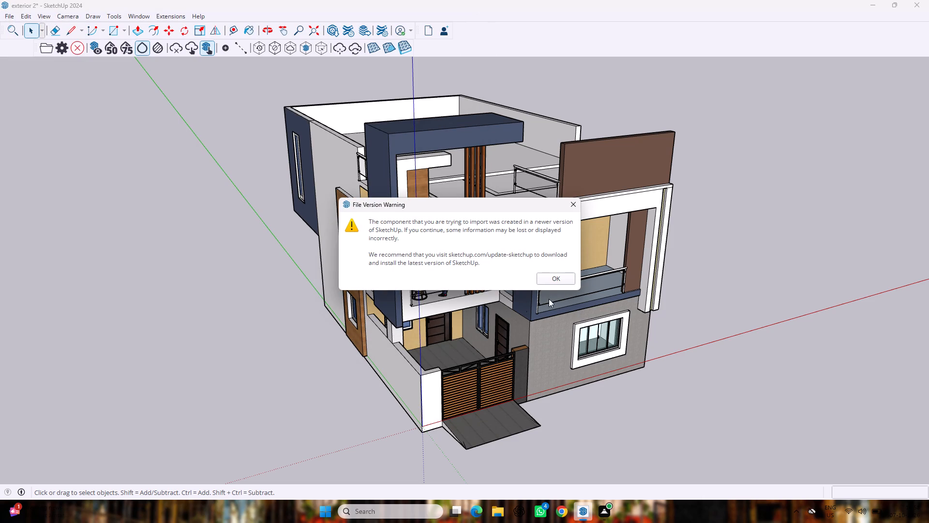
left_click(564, 281)
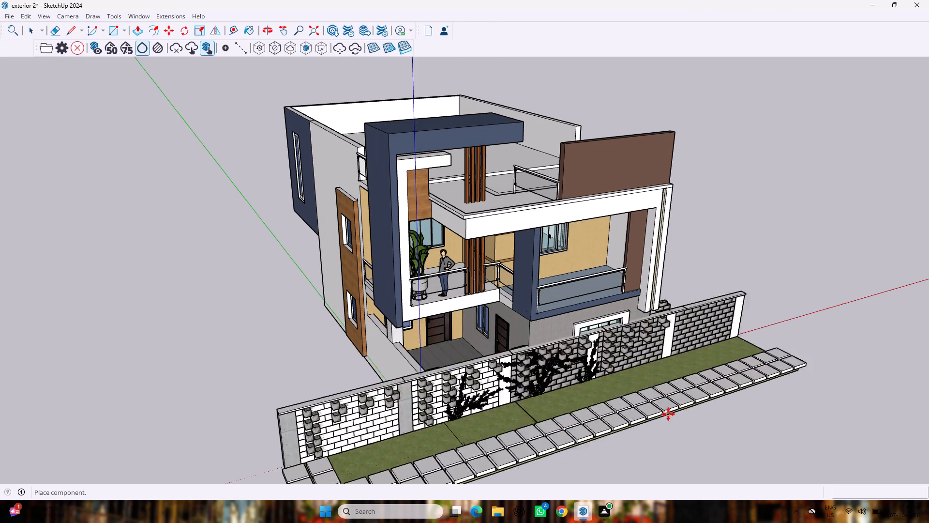
scroll(694, 414, "down", 3)
scroll(742, 405, "down", 1)
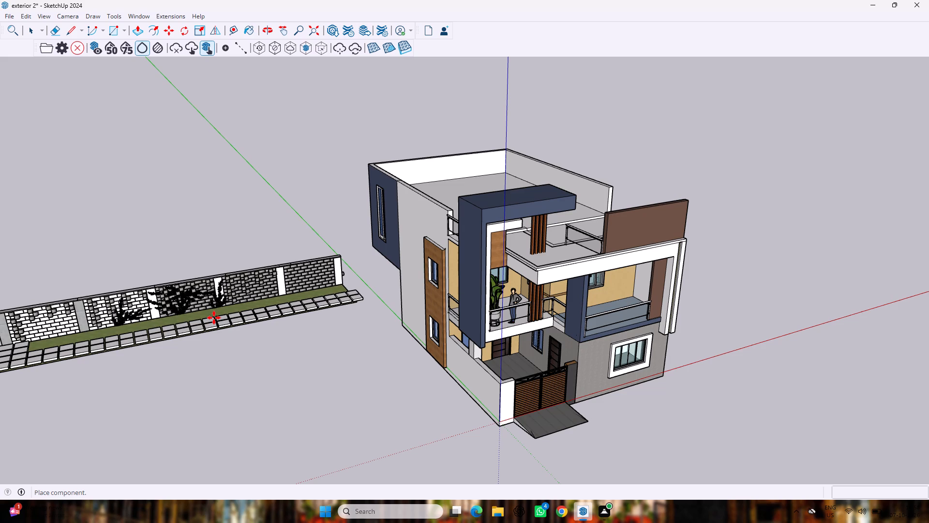
left_click(214, 318)
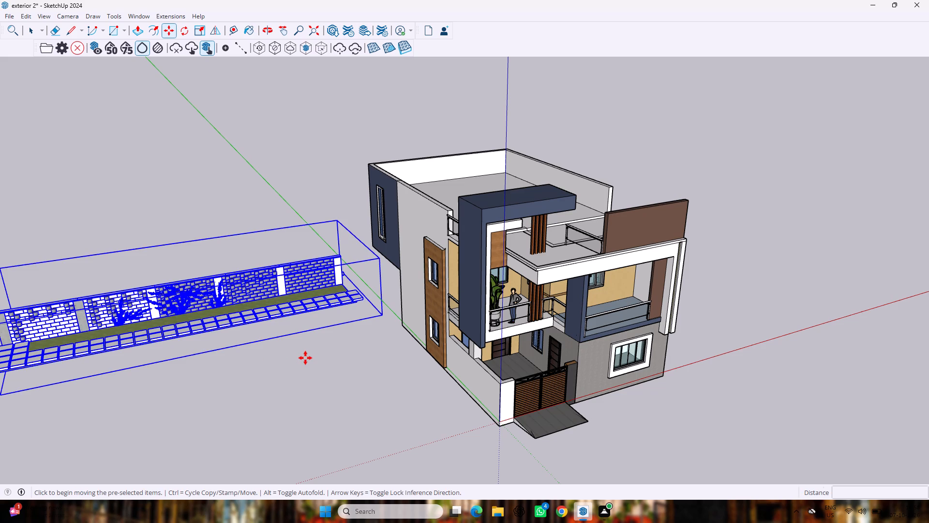
Explode the placed CMU Green Wall component.
right_click(284, 302)
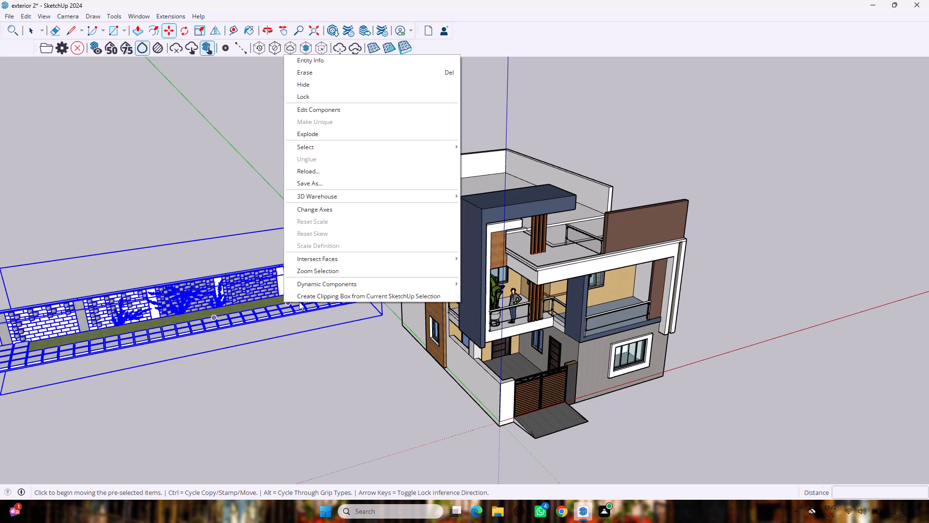
left_click(307, 134)
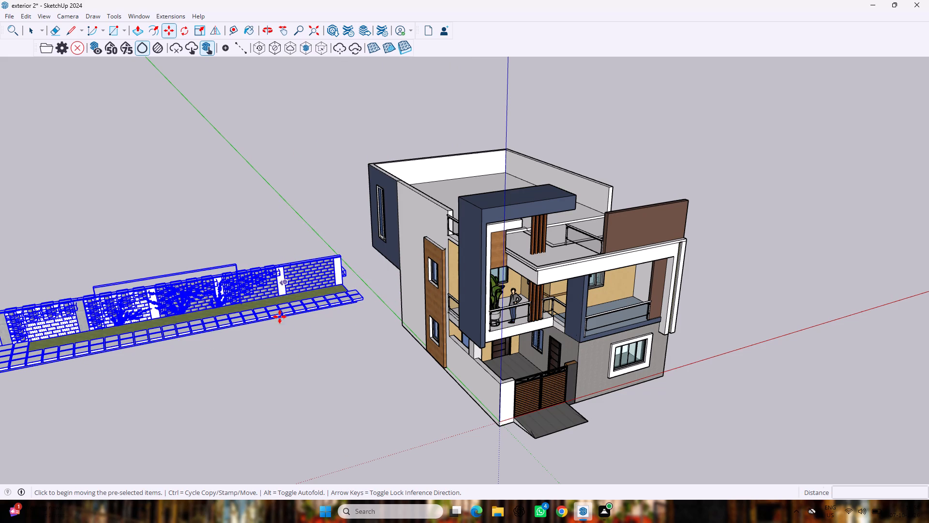
Clear the selection of the exploded green wall and check whether a single paving slab can be picked separately.
scroll(272, 359, "up", 2)
scroll(272, 359, "down", 6)
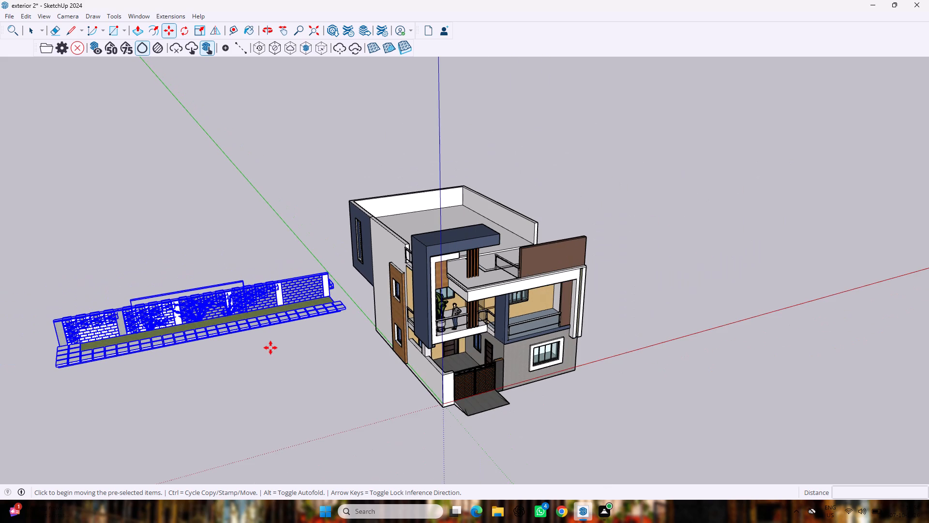
key("space")
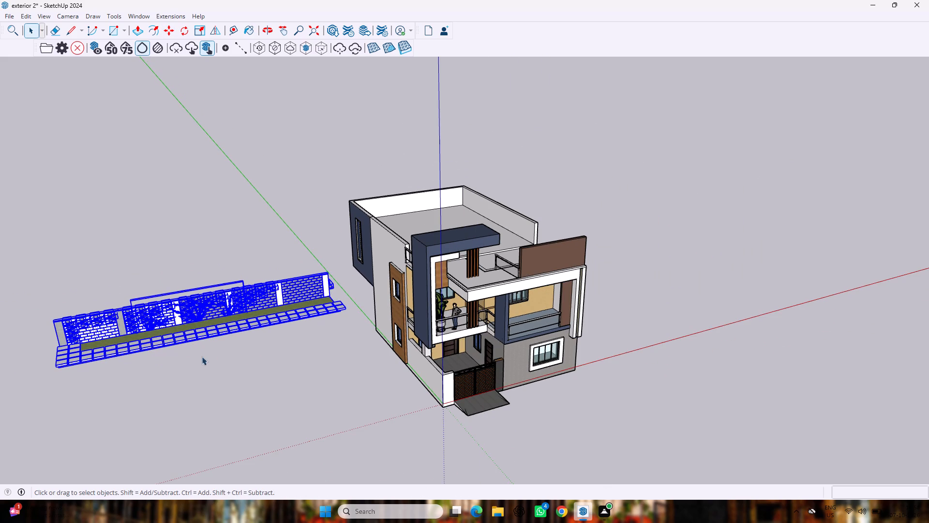
left_click(210, 367)
left_click(222, 328)
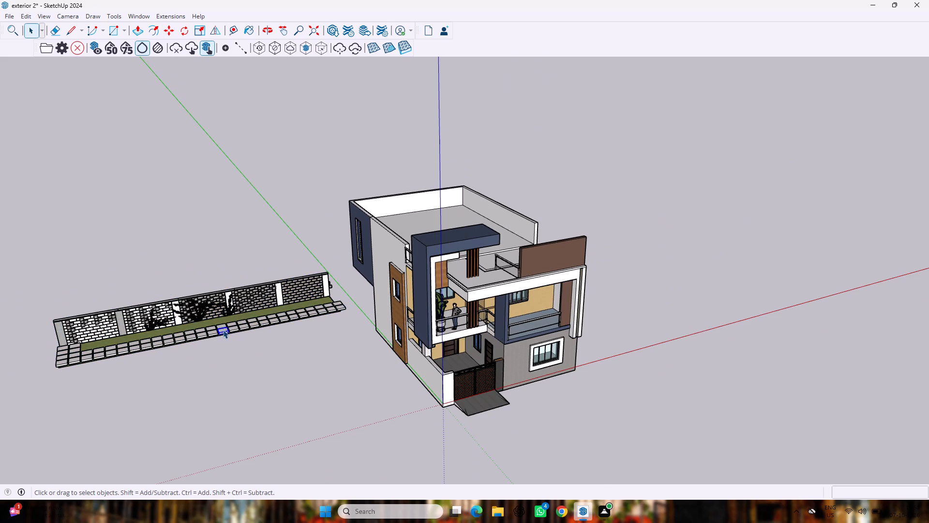
scroll(165, 361, "up", 9)
scroll(166, 360, "down", 6)
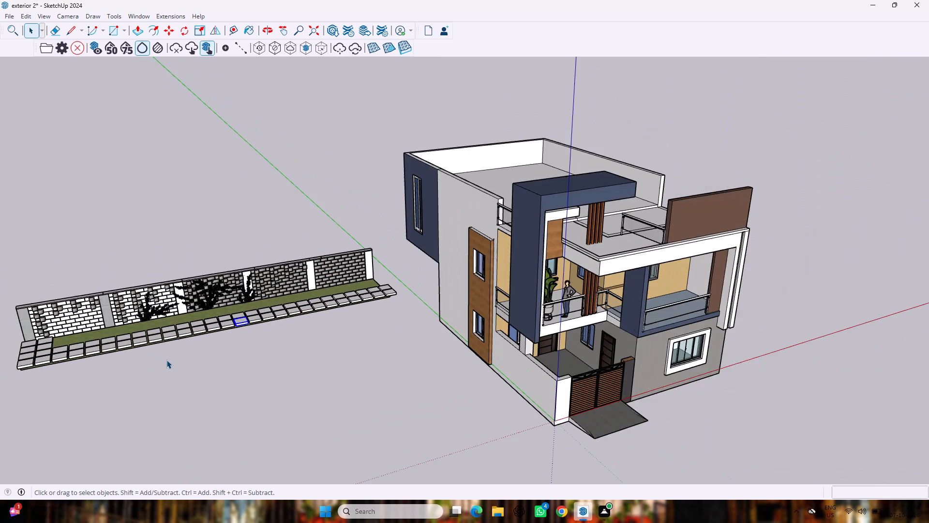
scroll(166, 360, "down", 3)
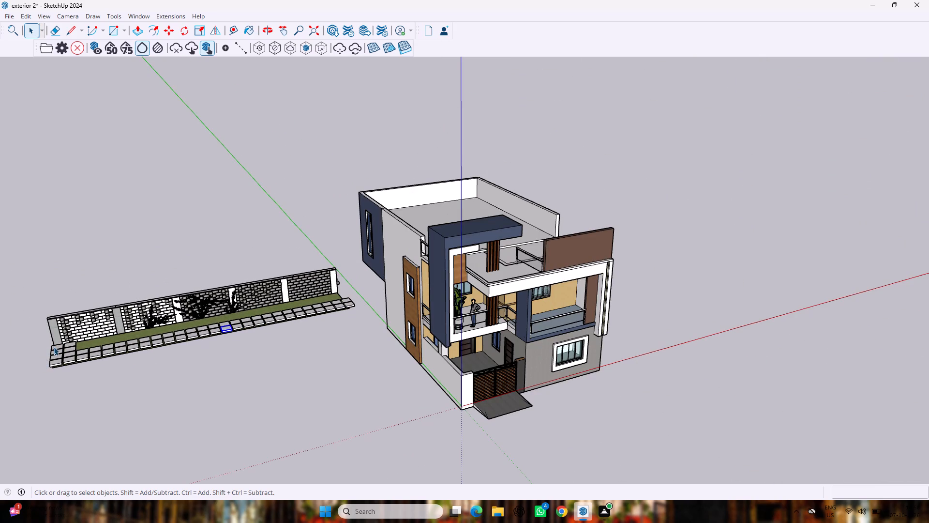
Move the geometry of all the paving slabs about 16' 9" off the grass strip onto the open ground in front.
scroll(54, 347, "up", 4)
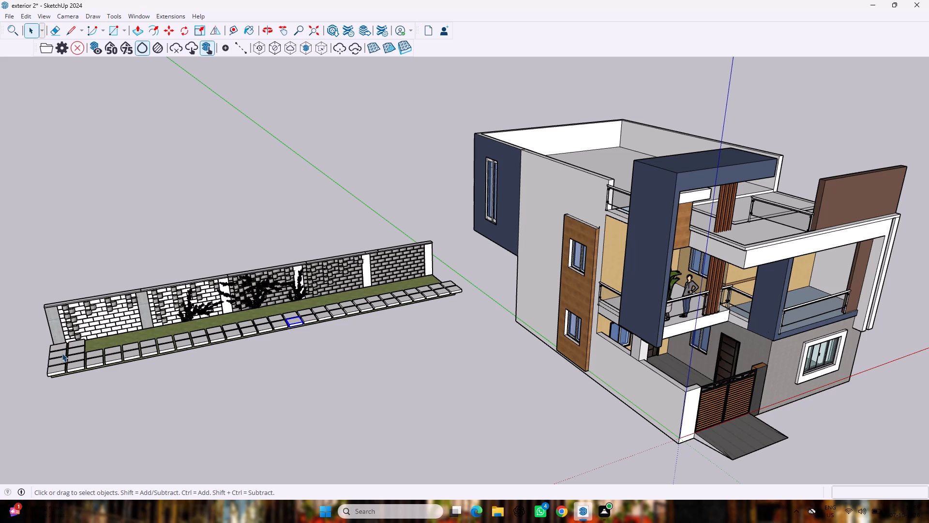
scroll(61, 354, "up", 6)
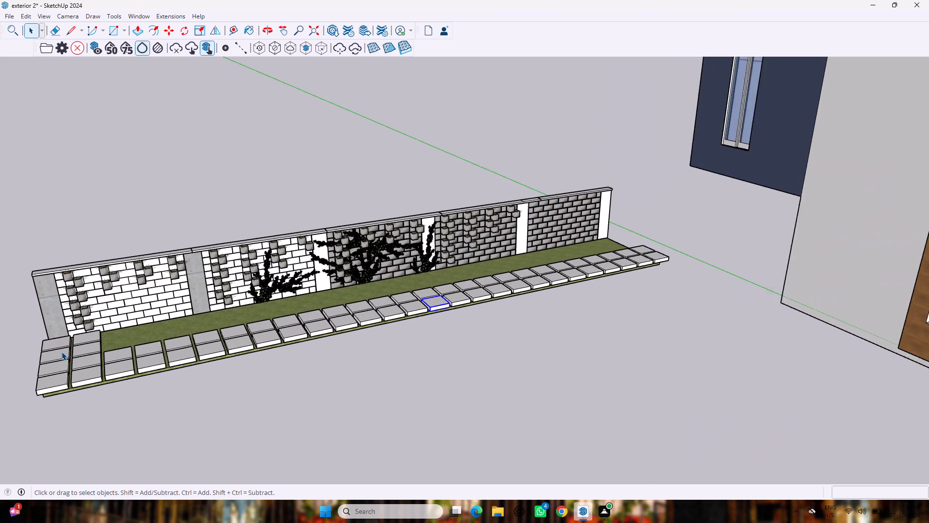
scroll(61, 352, "up", 1)
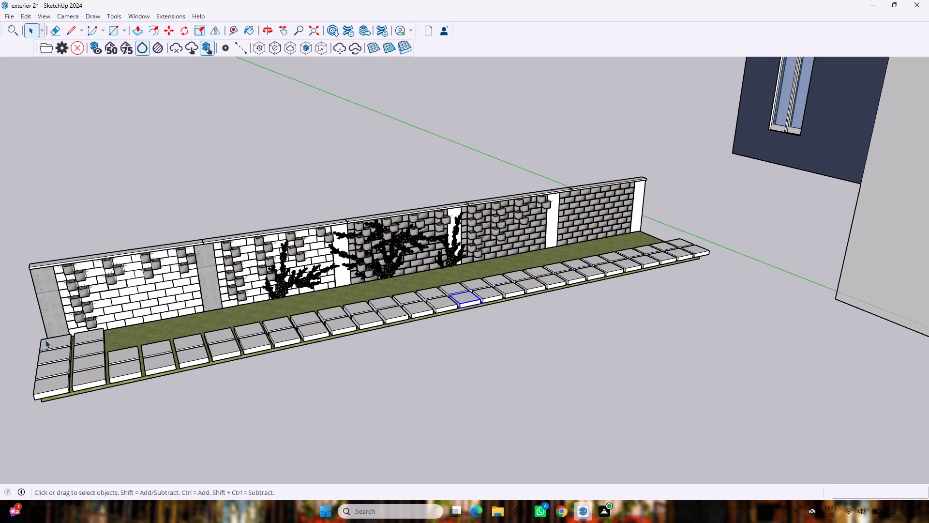
left_click_drag(40, 342, 44, 350, "ctrl")
left_click_drag(44, 350, 97, 386, "ctrl")
triple_click(57, 342, "ctrl")
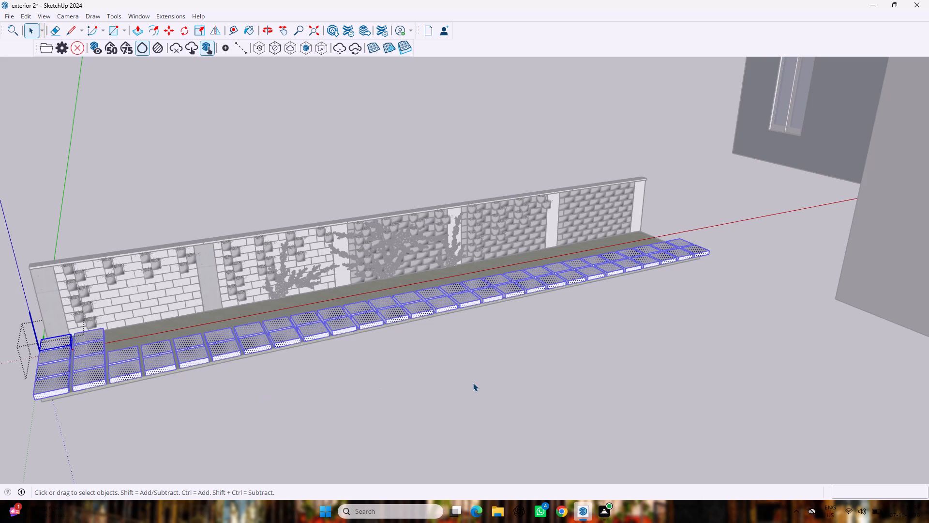
key("m")
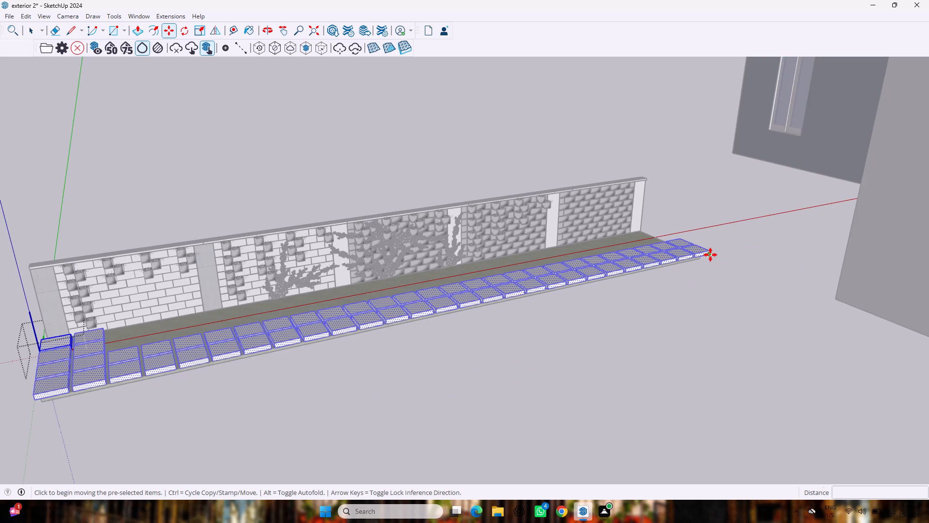
left_click_drag(710, 253, 719, 298)
scroll(740, 326, "down", 12)
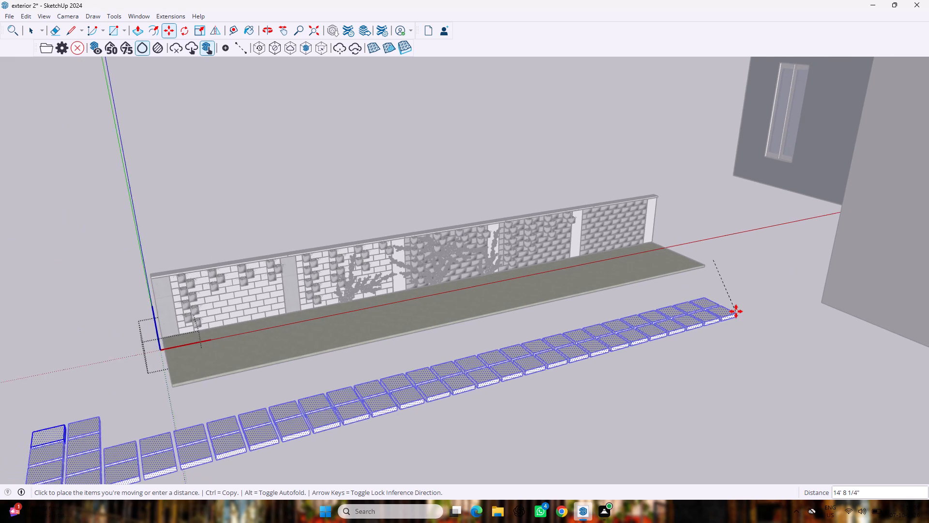
scroll(736, 311, "down", 17)
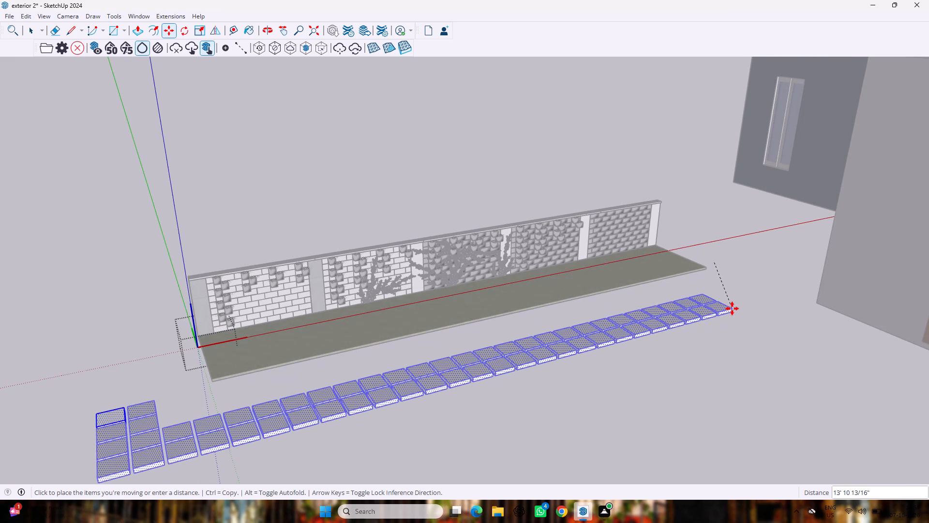
scroll(732, 308, "down", 6)
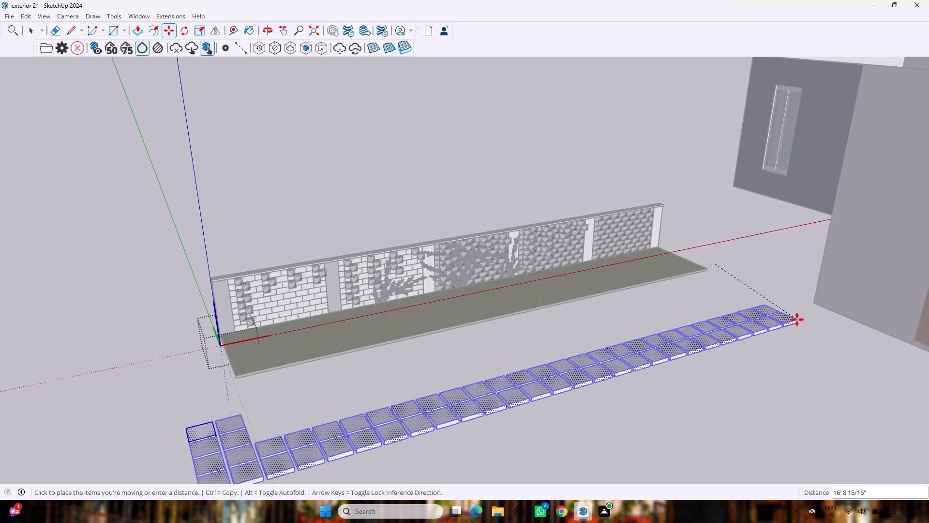
left_click(797, 320)
key("space")
left_click(805, 386)
Delete the four extra slabs projecting at the end of the paving, leaving a straight two-row path.
scroll(802, 380, "down", 4)
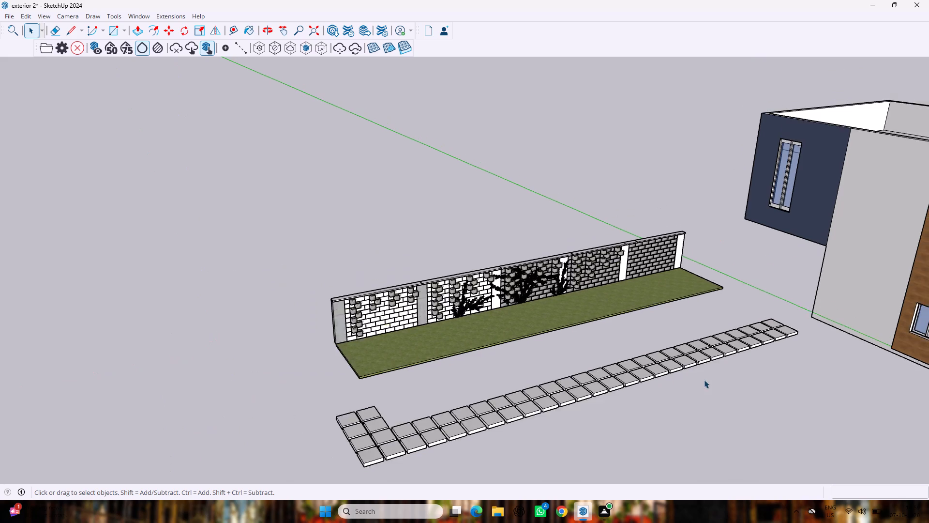
scroll(560, 386, "down", 2)
scroll(445, 409, "up", 6)
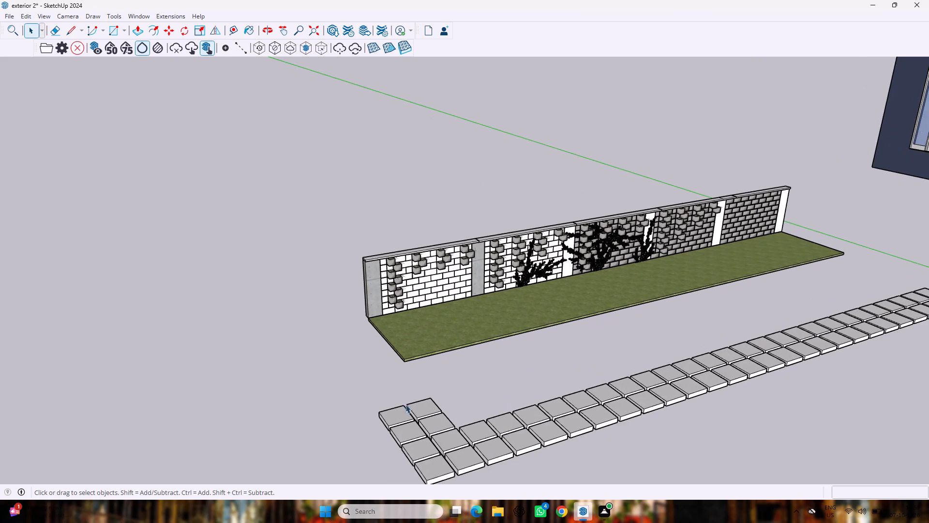
double_click(390, 411)
left_click(410, 411)
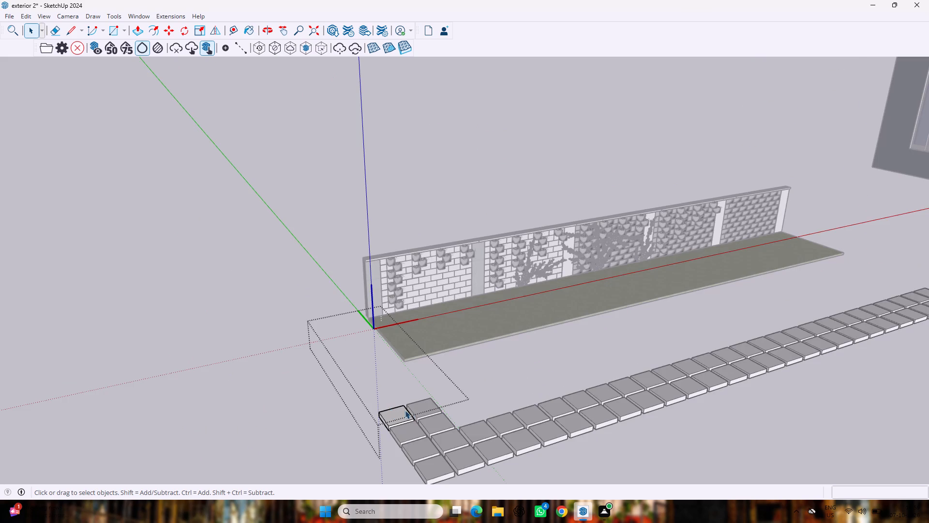
left_click(202, 415)
left_click(411, 415)
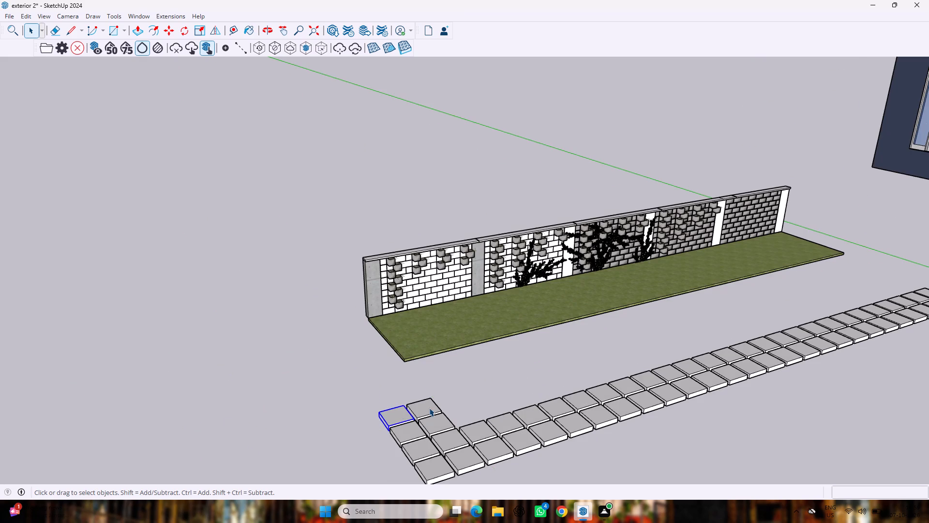
left_click(430, 407)
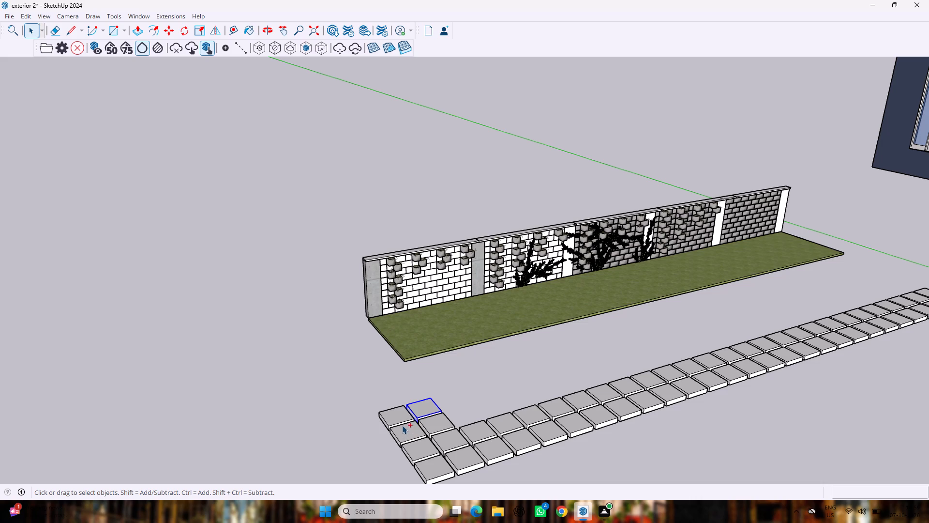
left_click(399, 416, "ctrl")
left_click(404, 436, "ctrl")
left_click(437, 419, "ctrl")
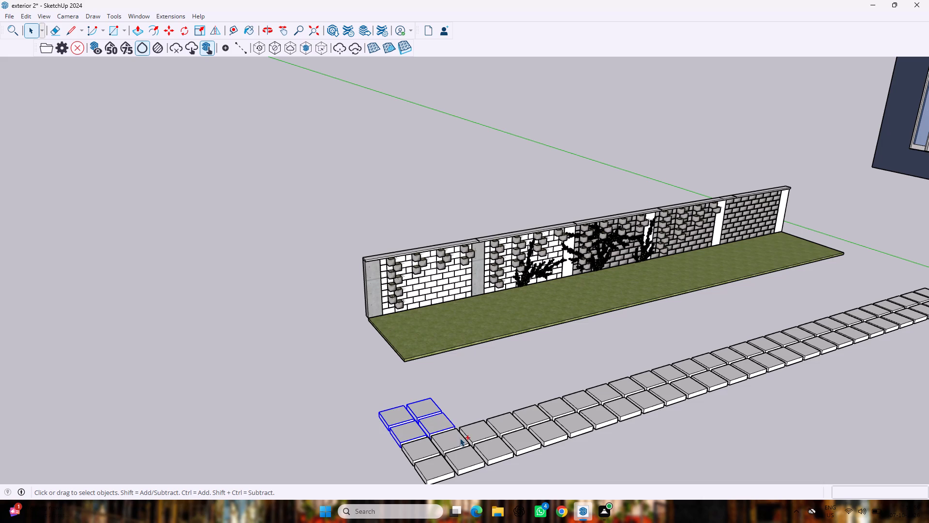
key("Delete")
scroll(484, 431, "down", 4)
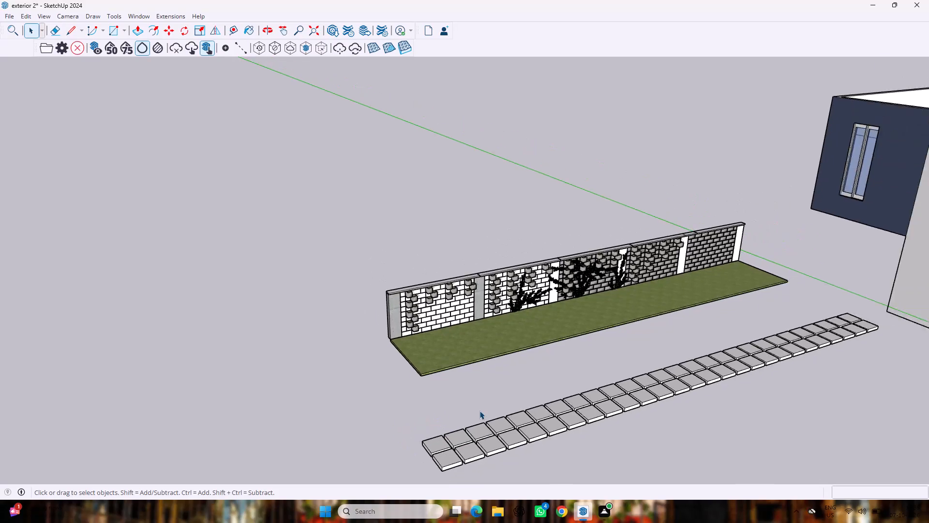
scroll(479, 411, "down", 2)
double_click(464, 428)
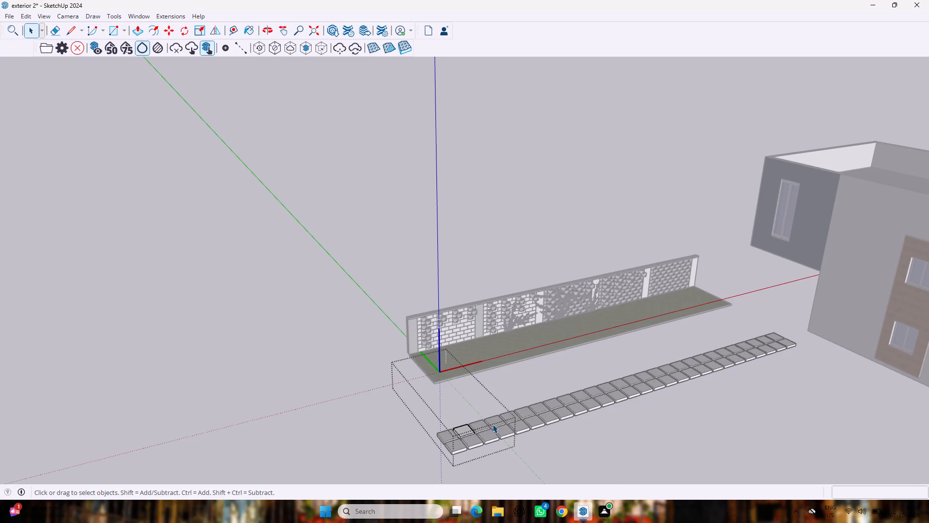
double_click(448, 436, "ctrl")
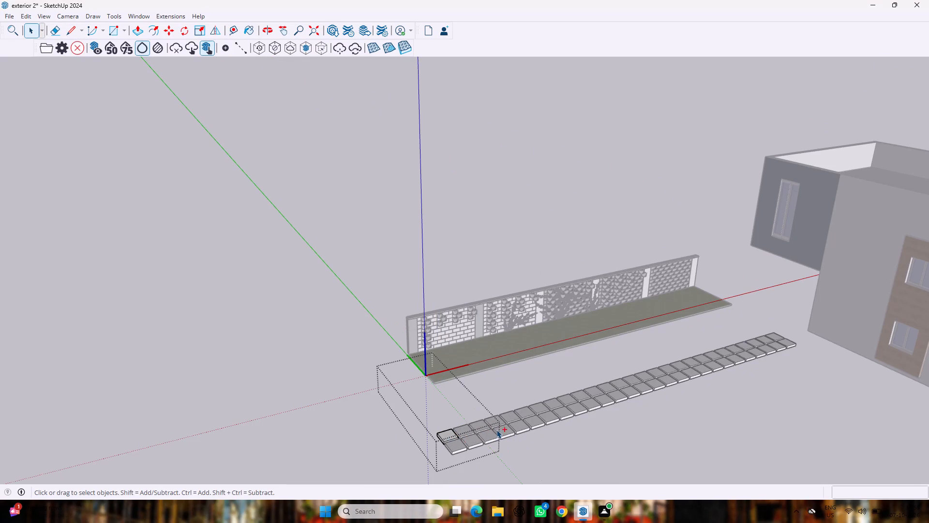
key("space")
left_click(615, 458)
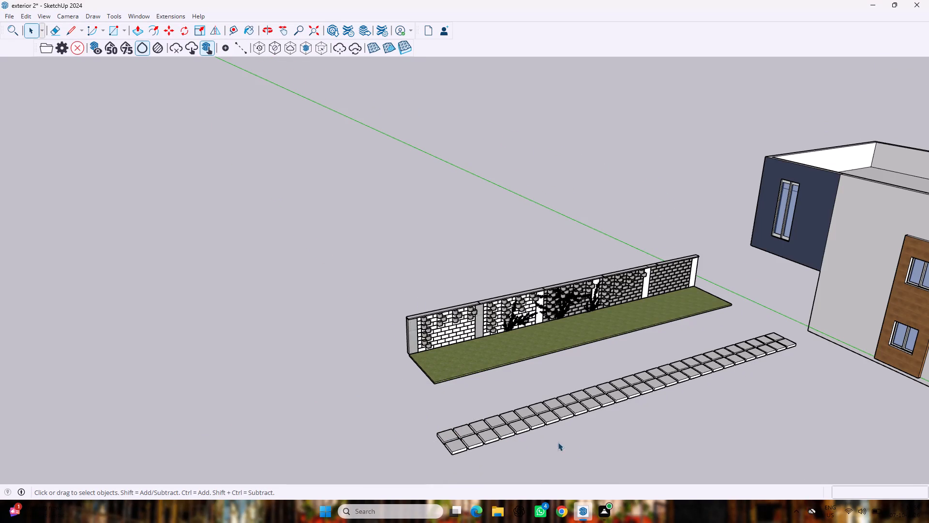
Move the two-row slab path about 84' 8" to the front of the house, starting at the entrance ramp.
left_click(440, 436, "ctrl")
double_click(440, 436, "ctrl")
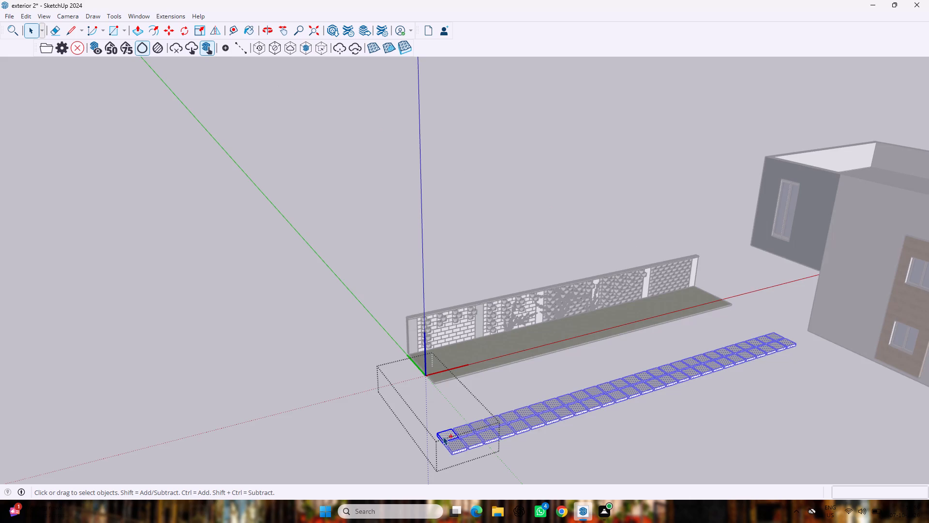
key("comma")
key("m")
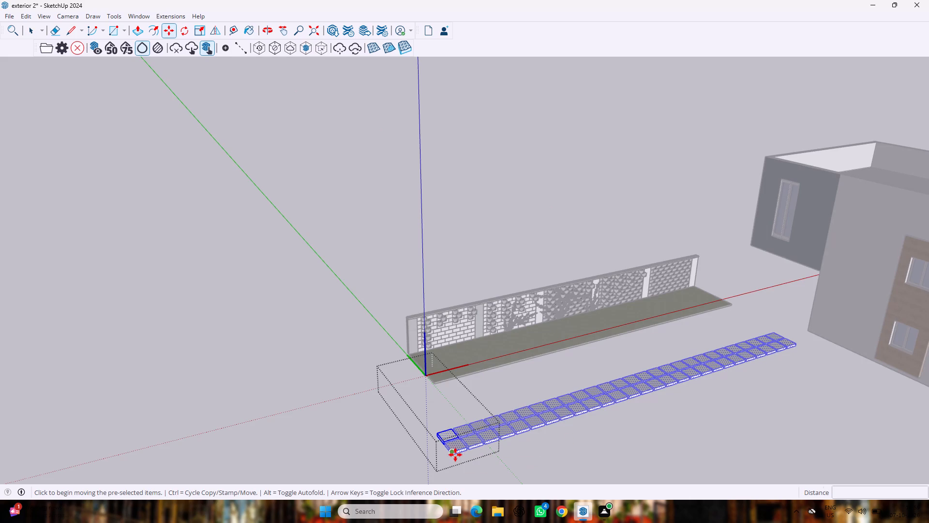
scroll(457, 453, "up", 3)
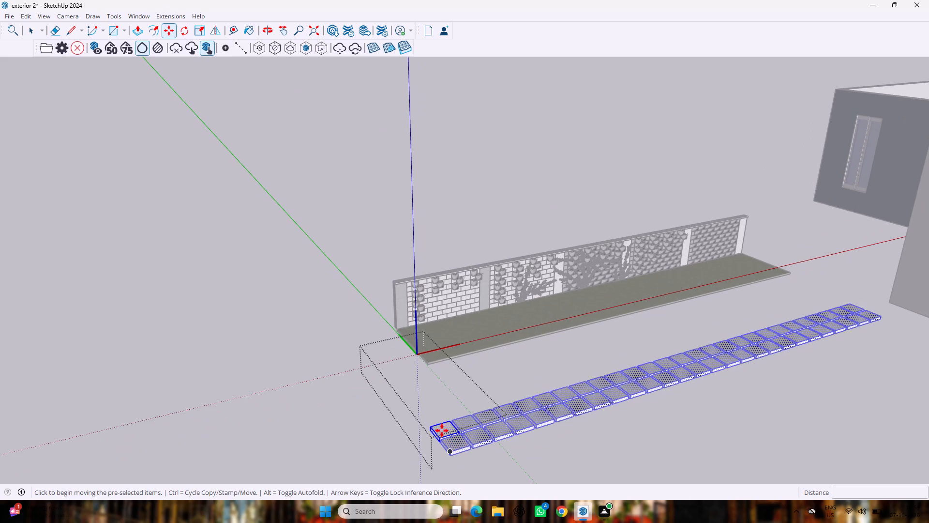
scroll(429, 429, "up", 6)
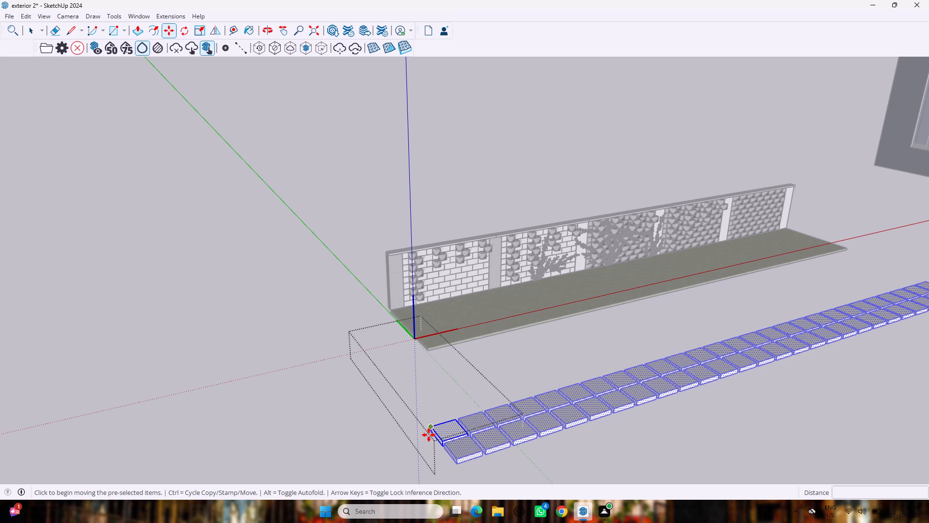
scroll(426, 434, "up", 4)
left_click(430, 431)
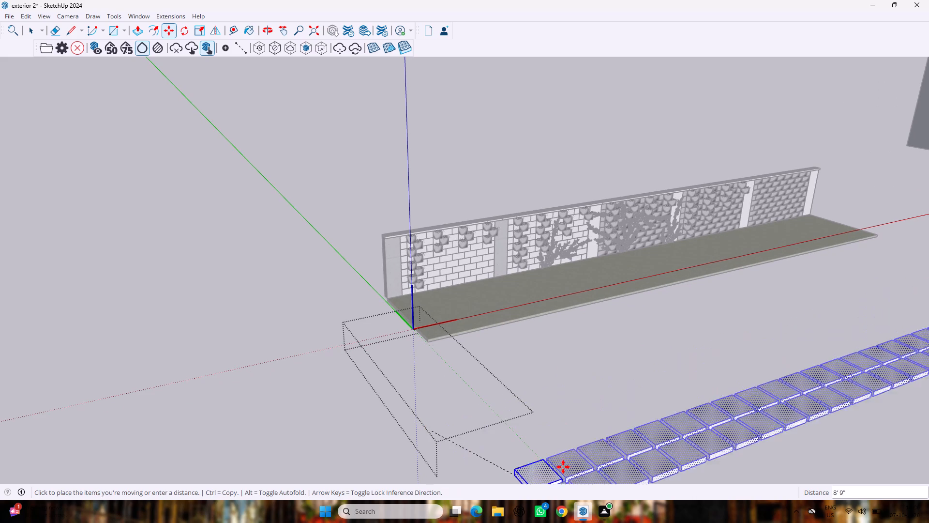
scroll(563, 466, "down", 10)
scroll(564, 428, "up", 1)
scroll(564, 428, "down", 20)
scroll(564, 428, "down", 3)
scroll(574, 407, "up", 1)
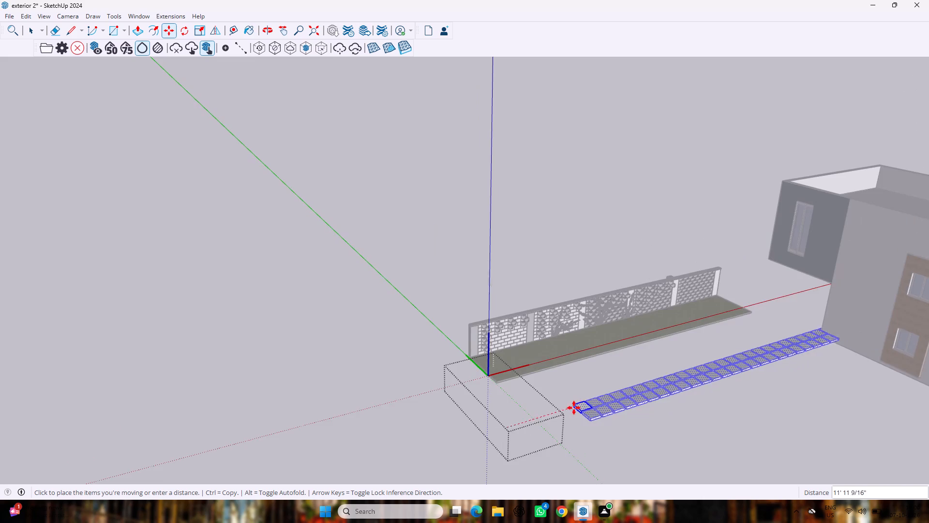
scroll(574, 405, "down", 17)
scroll(775, 418, "up", 3)
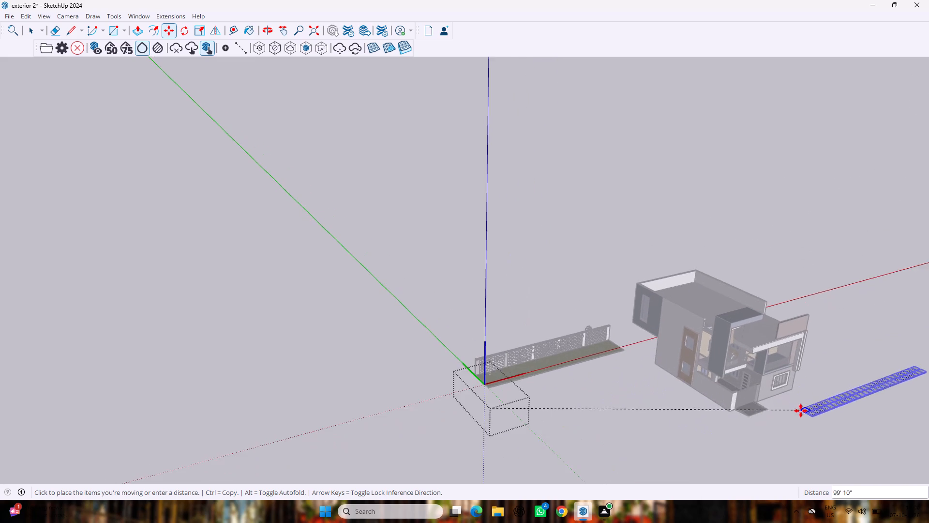
scroll(801, 409, "up", 18)
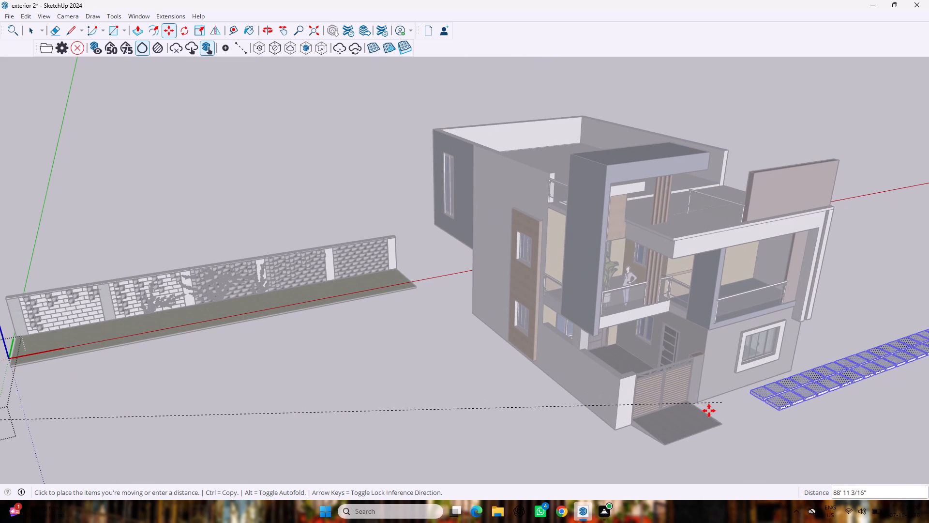
left_click(684, 430)
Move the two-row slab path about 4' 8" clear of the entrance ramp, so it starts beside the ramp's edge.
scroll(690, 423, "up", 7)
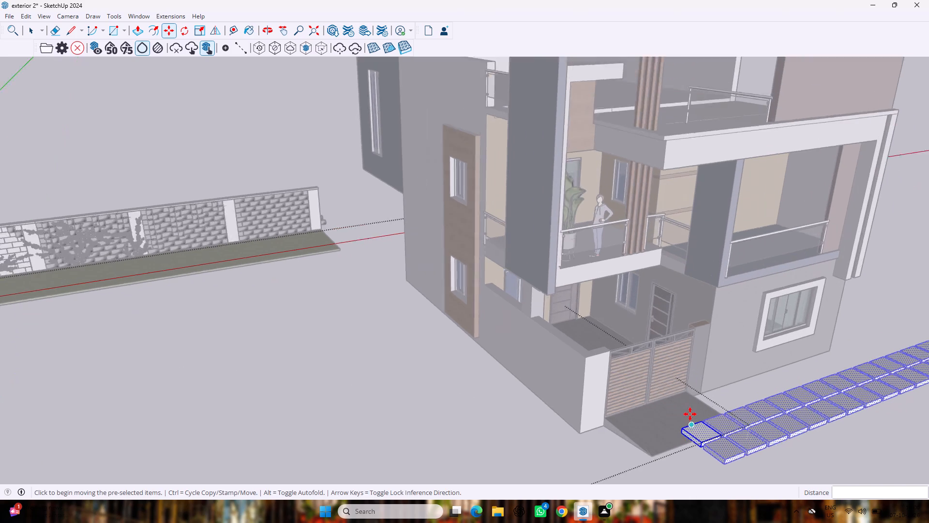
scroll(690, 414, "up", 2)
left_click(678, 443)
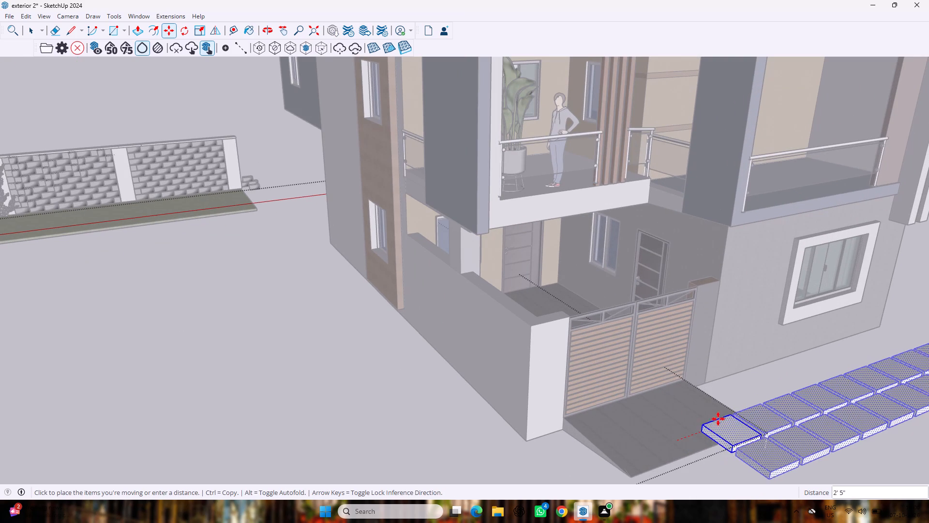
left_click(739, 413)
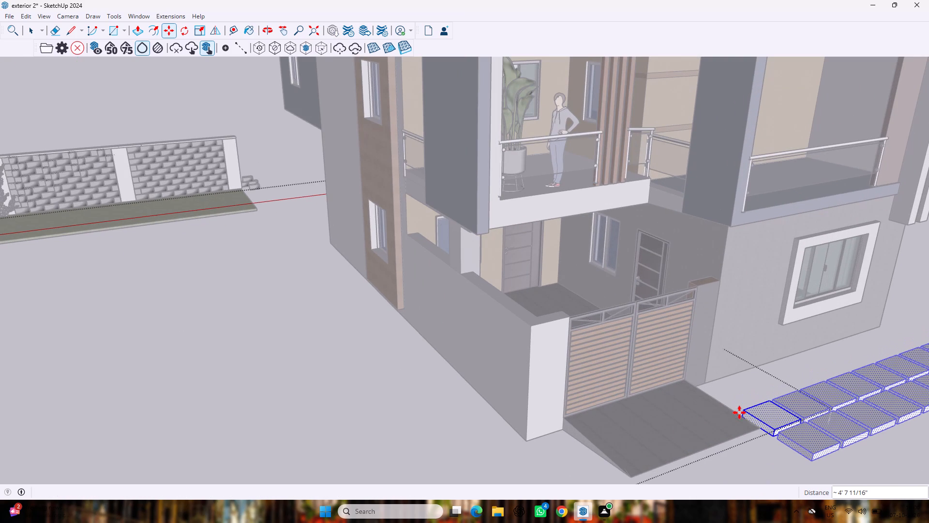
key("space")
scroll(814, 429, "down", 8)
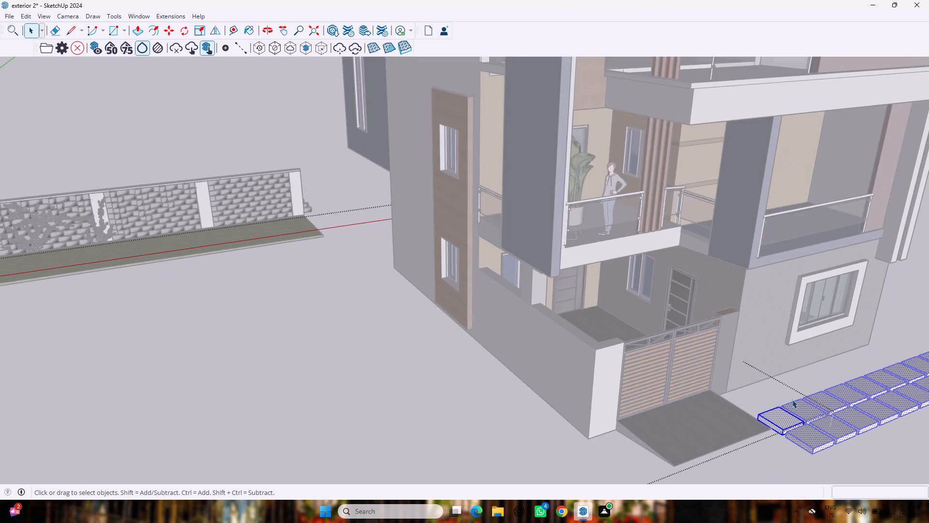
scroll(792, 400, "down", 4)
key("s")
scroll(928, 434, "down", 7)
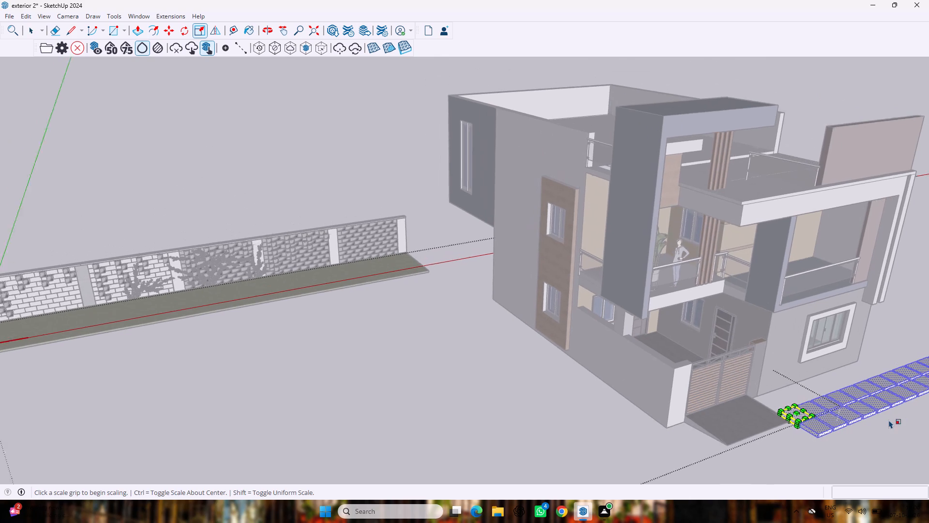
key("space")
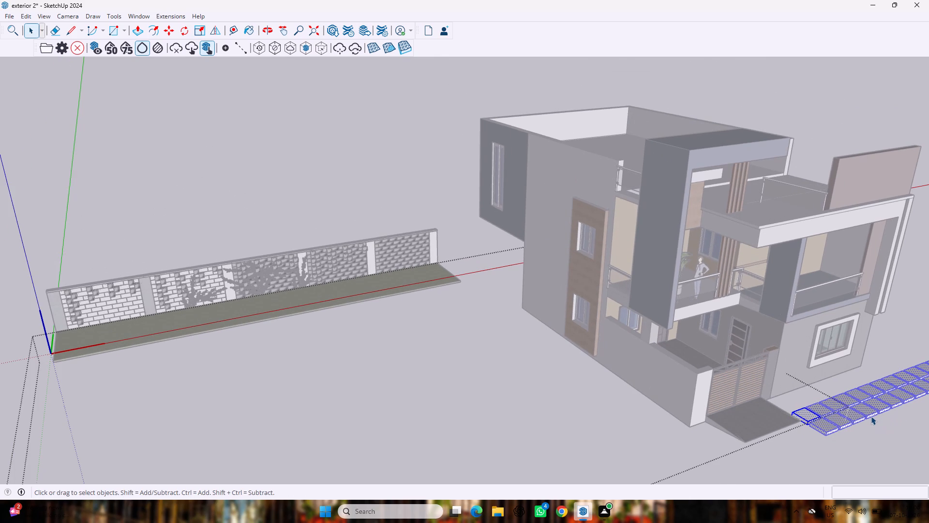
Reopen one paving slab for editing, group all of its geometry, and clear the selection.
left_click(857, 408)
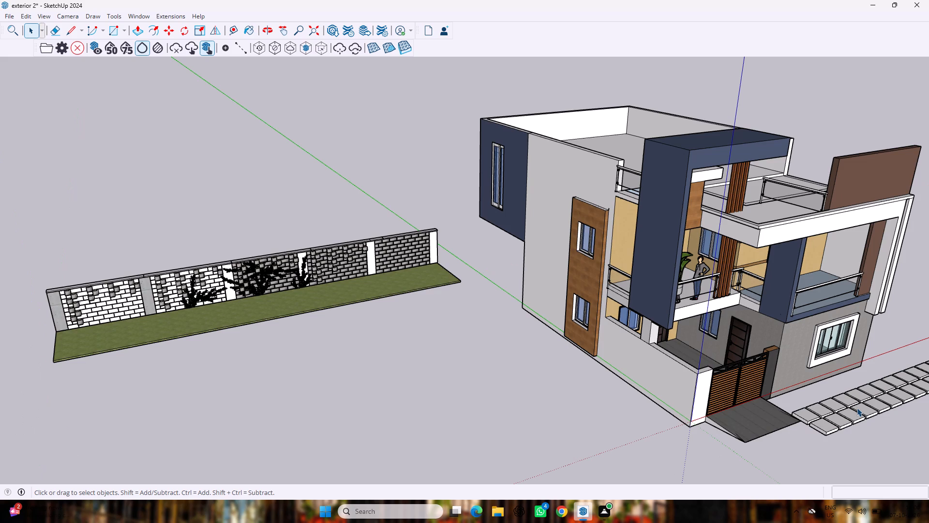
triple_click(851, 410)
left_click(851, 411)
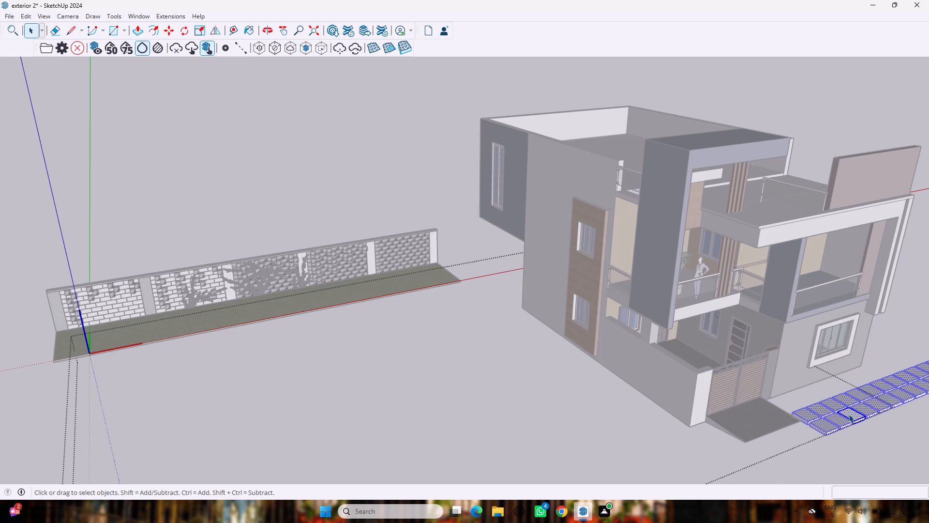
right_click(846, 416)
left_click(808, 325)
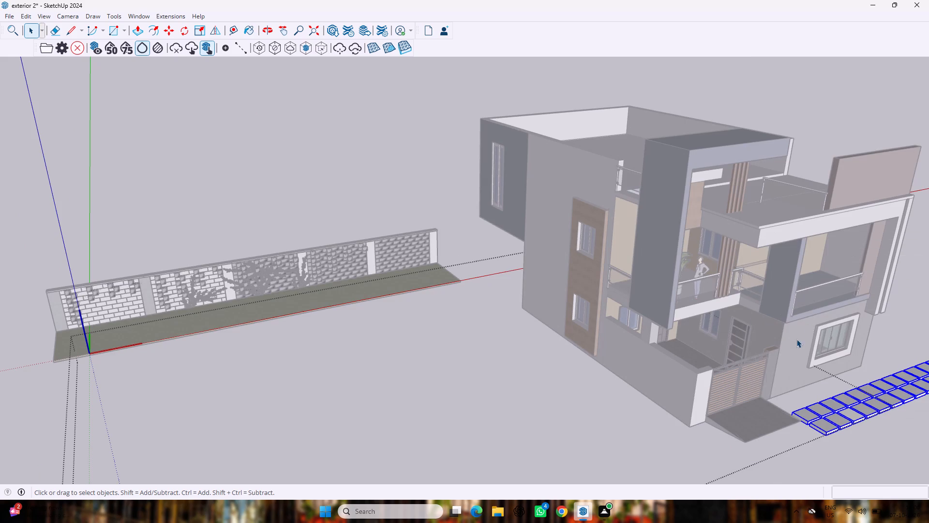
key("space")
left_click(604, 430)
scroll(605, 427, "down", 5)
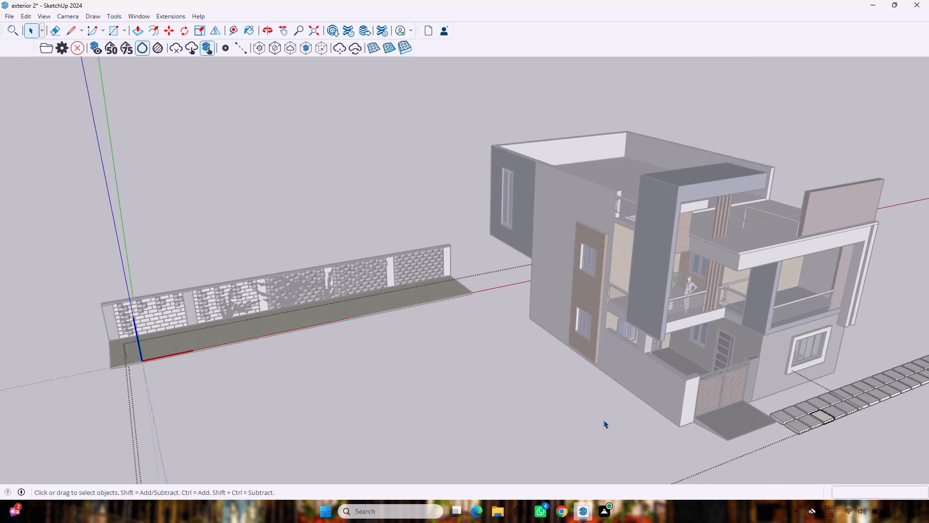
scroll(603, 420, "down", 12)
Check how a single paving slab and its nested group can be picked, and examine the editing options for the group.
left_click(821, 420)
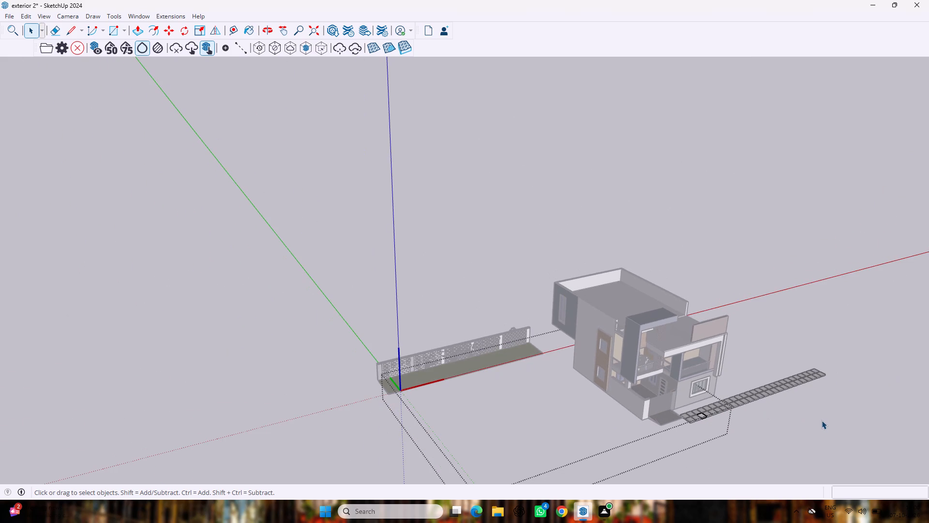
left_click(794, 380)
scroll(808, 383, "up", 7)
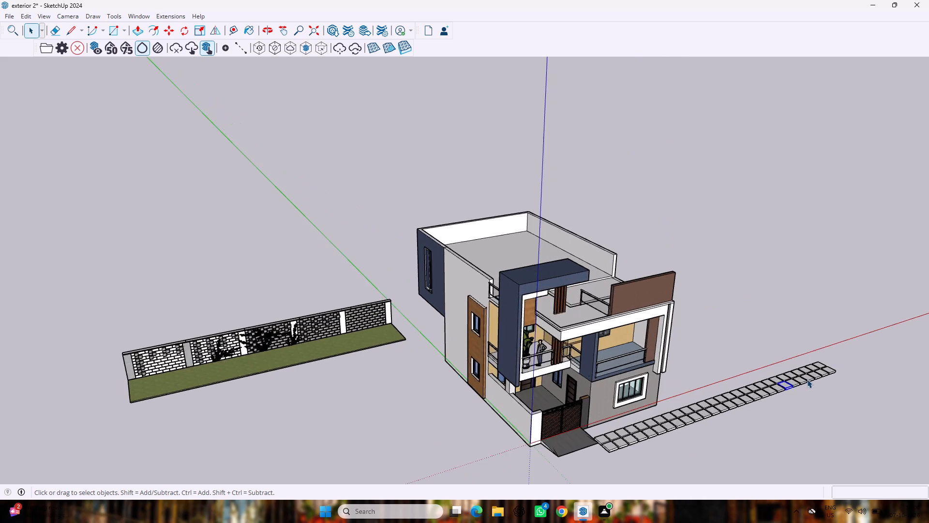
scroll(807, 379, "up", 6)
double_click(791, 375)
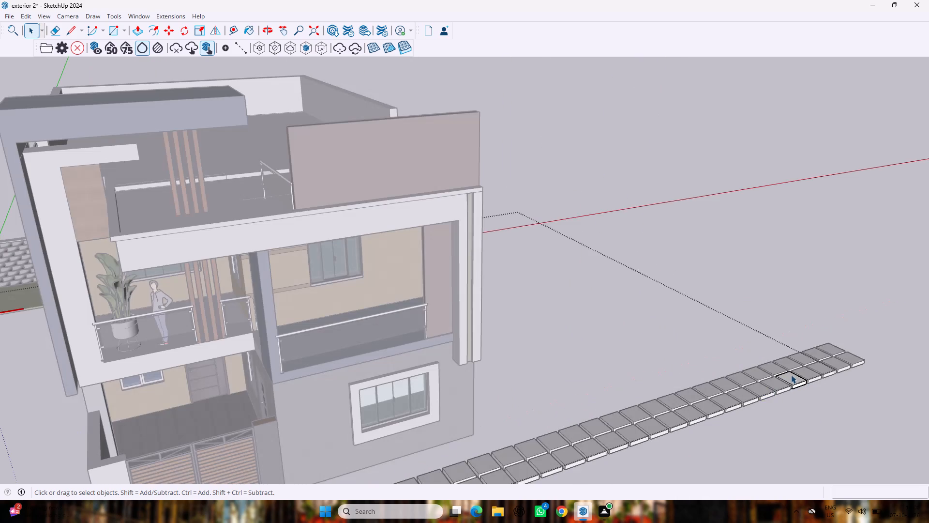
double_click(791, 375)
left_click(791, 375)
triple_click(757, 388)
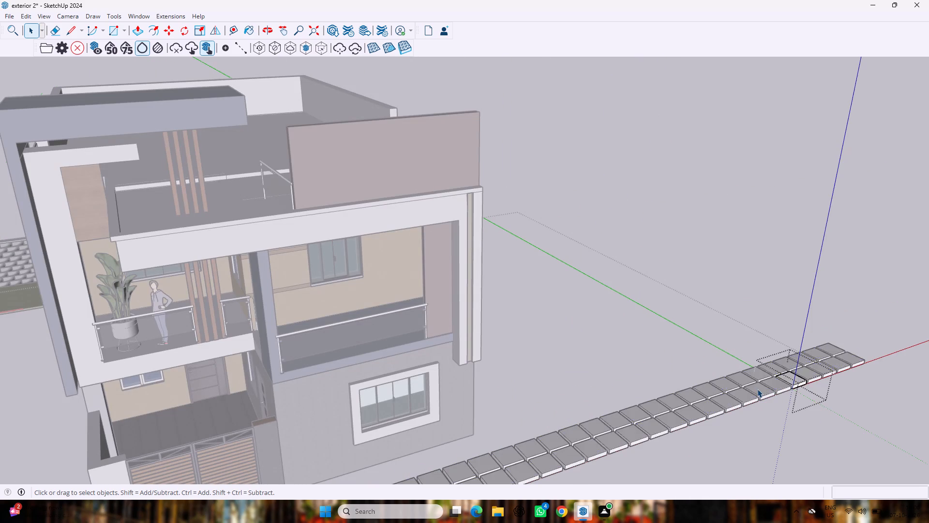
right_click(758, 388)
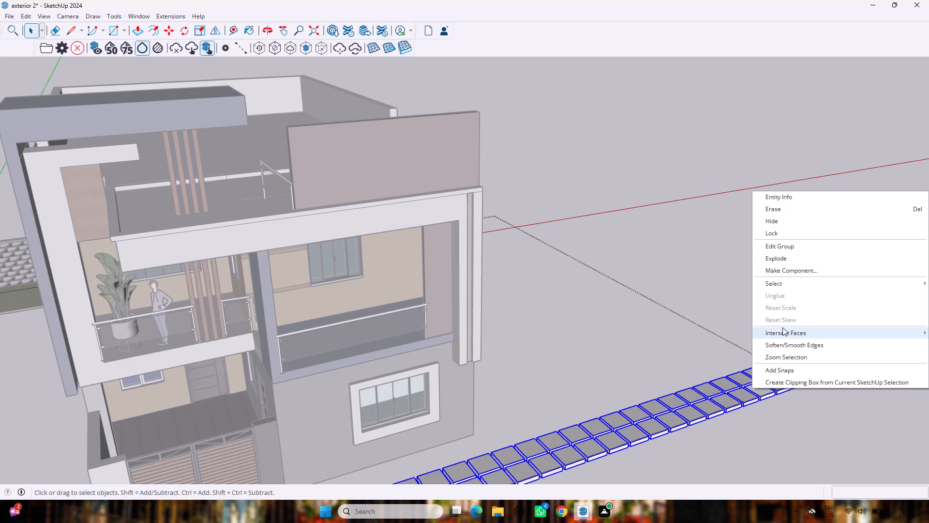
left_click(628, 344)
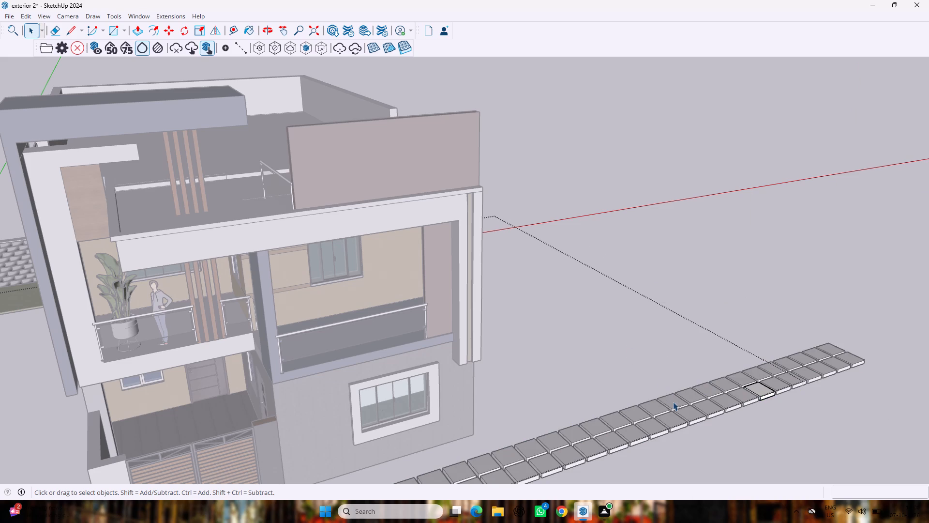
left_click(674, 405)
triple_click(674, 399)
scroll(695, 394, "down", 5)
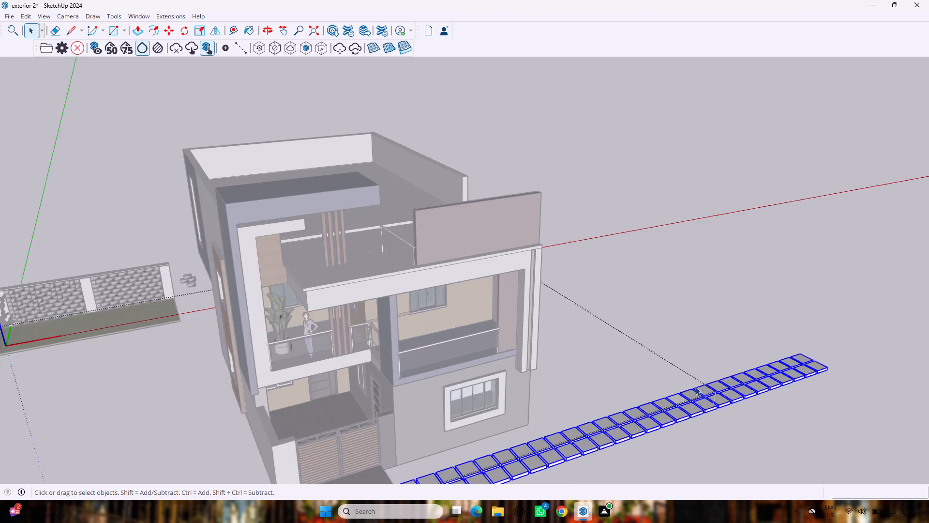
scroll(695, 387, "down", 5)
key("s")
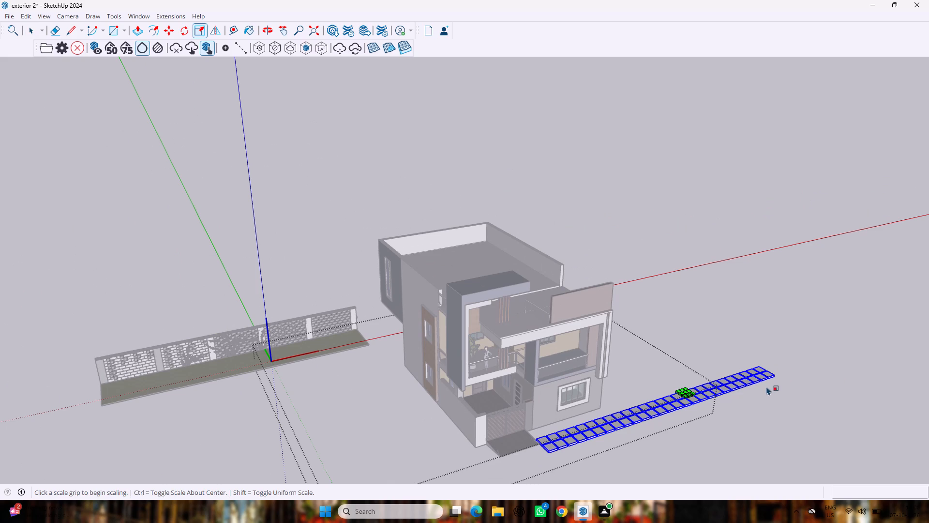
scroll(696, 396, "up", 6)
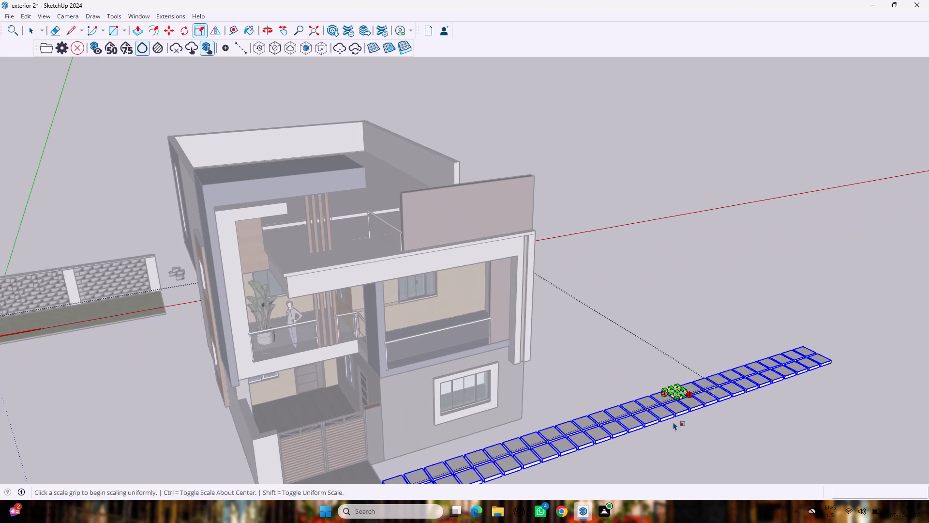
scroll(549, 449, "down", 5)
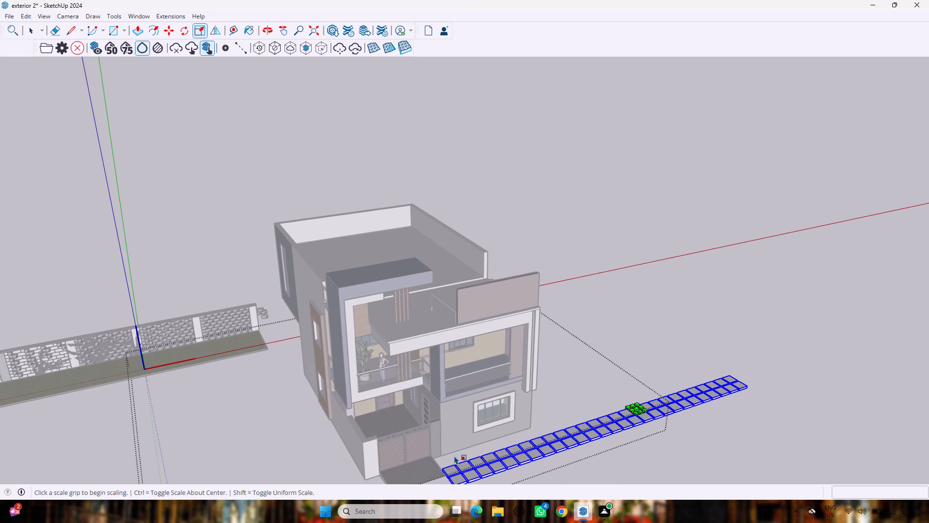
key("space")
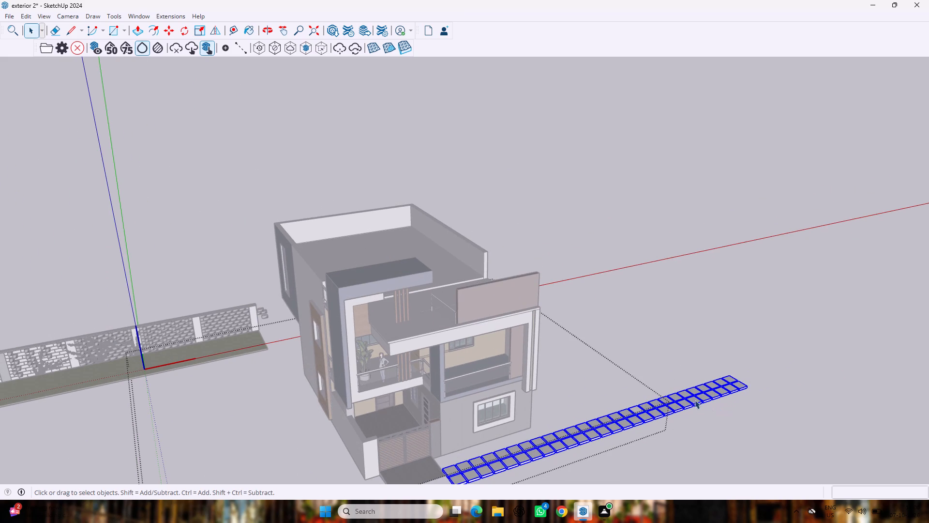
Examine the slab group's editing options again and check whether the path can be picked as one object.
right_click(691, 397)
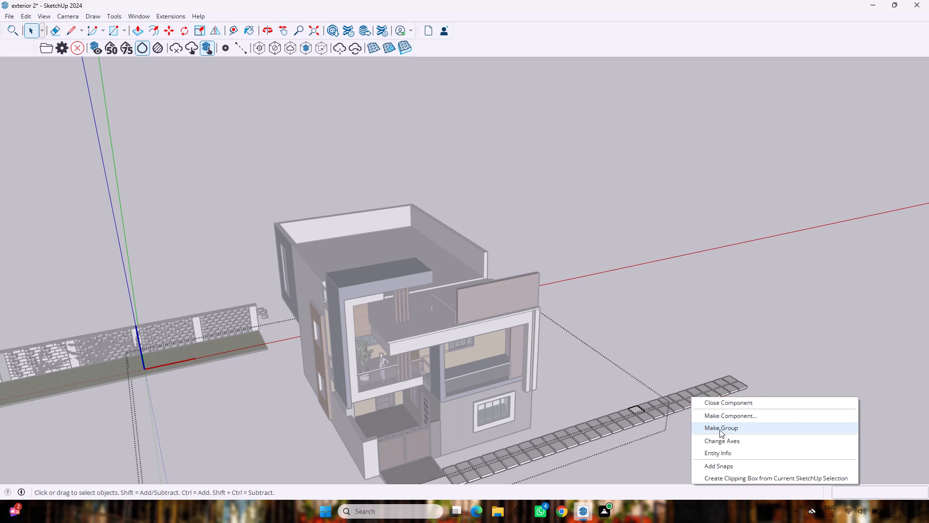
left_click(652, 434)
triple_click(648, 410)
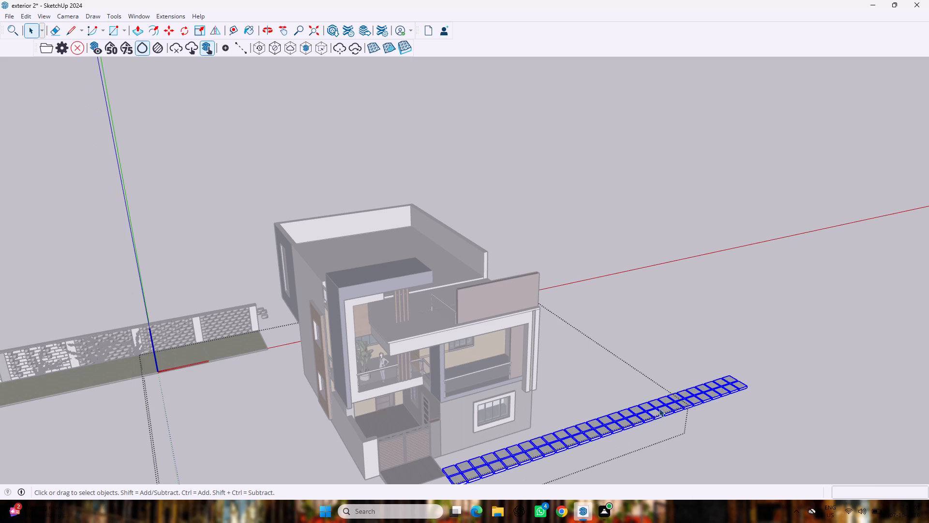
right_click(659, 408)
left_click(639, 428)
double_click(639, 419)
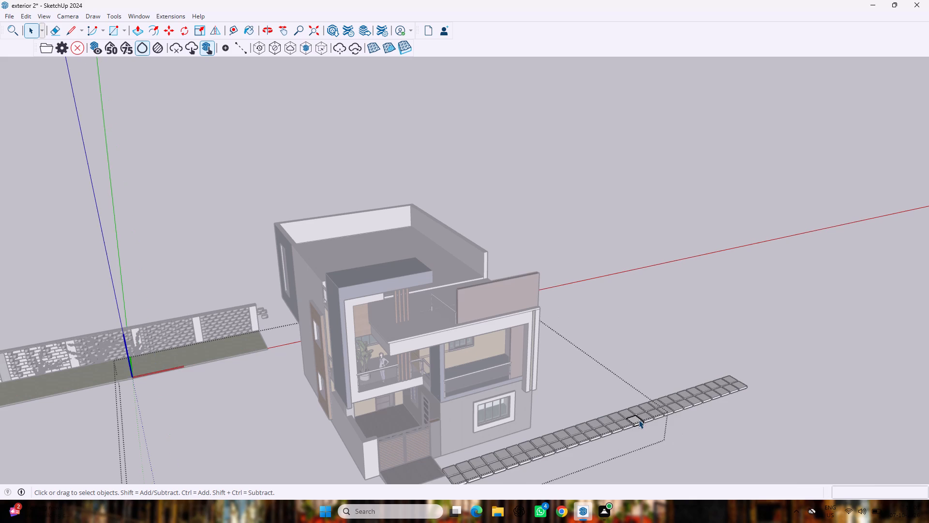
double_click(639, 420)
double_click(557, 430)
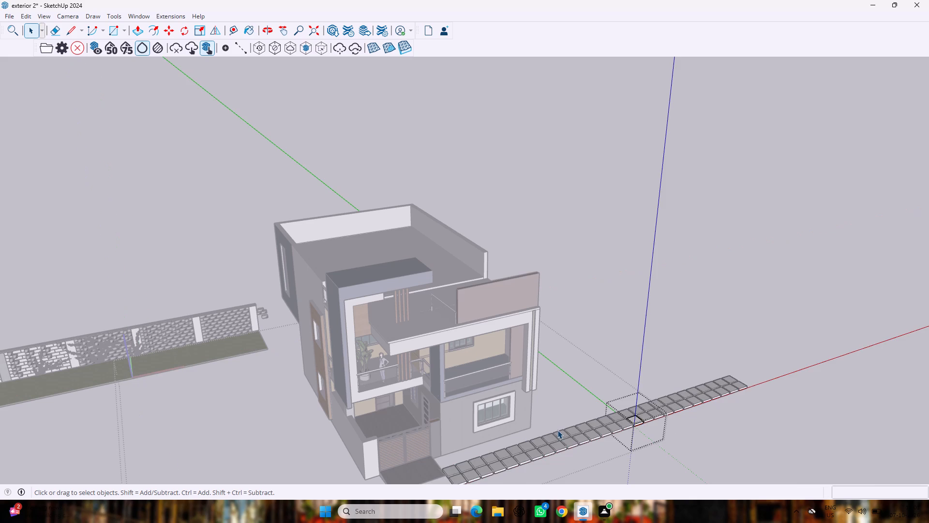
left_click(650, 419)
triple_click(649, 414)
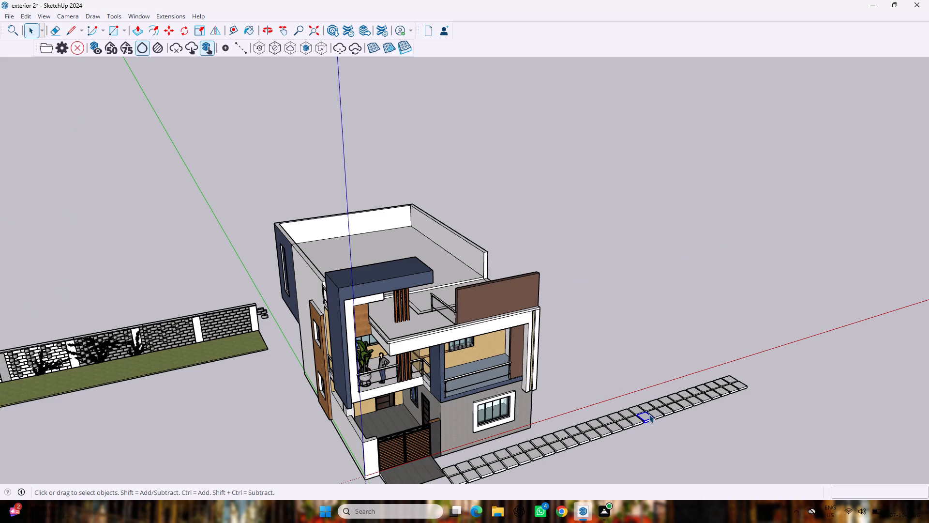
right_click(649, 413)
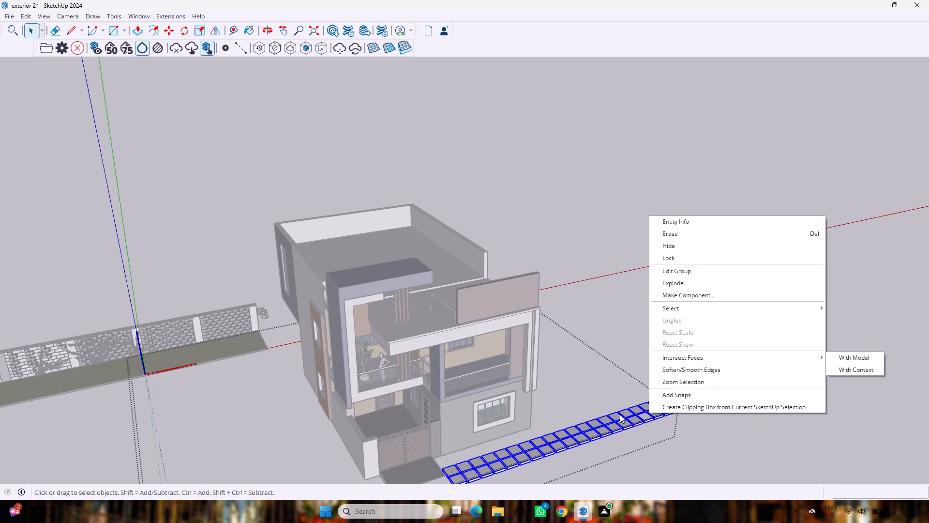
left_click(610, 407)
left_click(708, 358)
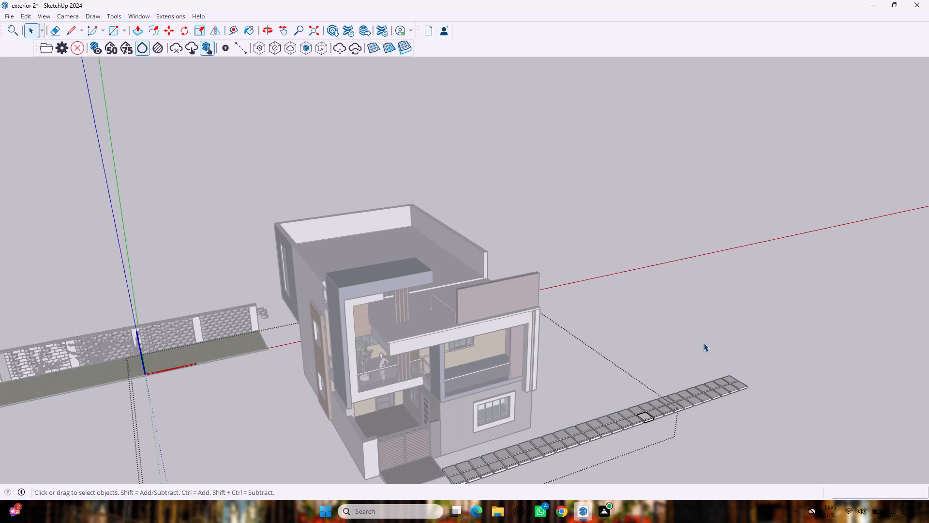
left_click(704, 343)
left_click(698, 387)
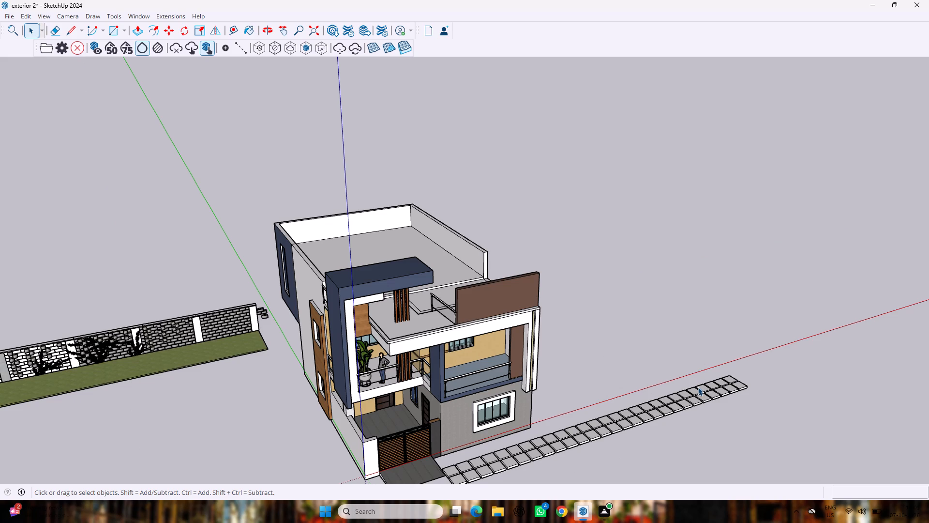
Delete the grouped geometry of all the paving slabs in front of the house and leave the slab's editing context.
scroll(679, 398, "up", 3)
scroll(679, 392, "down", 3)
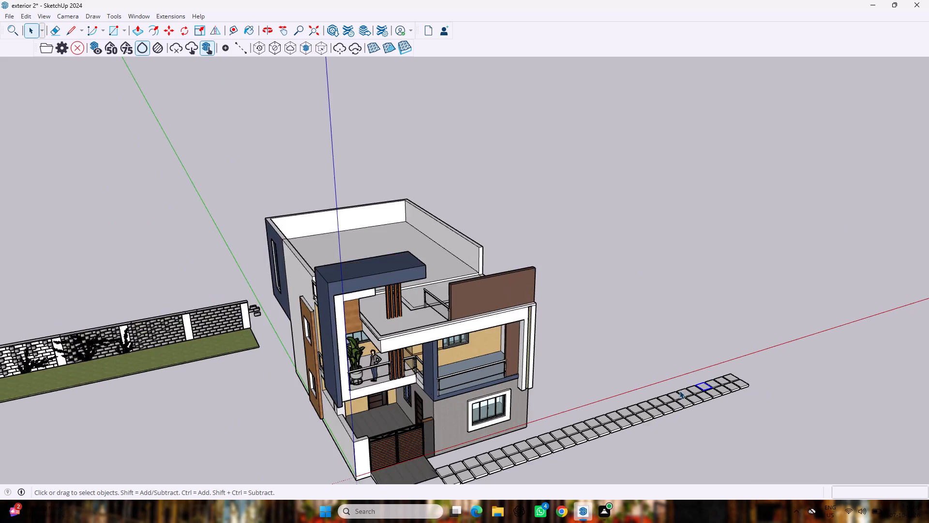
scroll(679, 390, "down", 8)
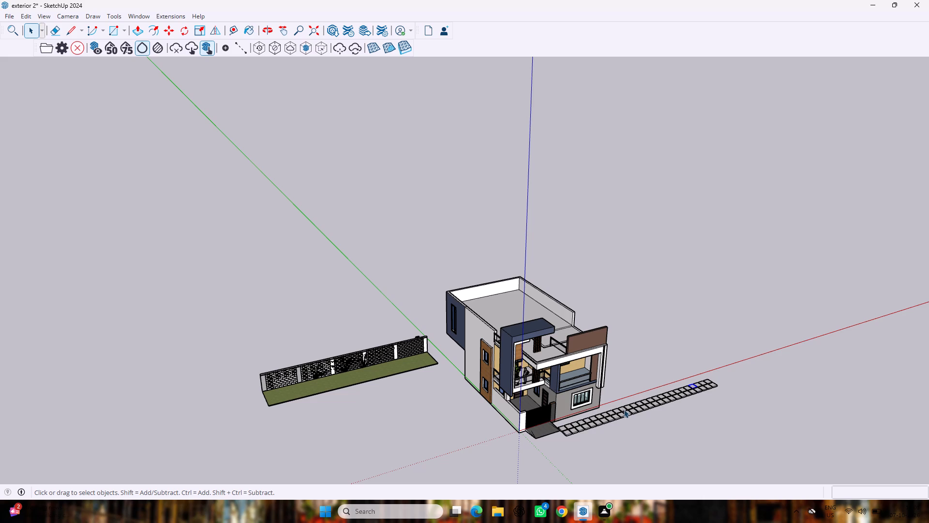
triple_click(590, 419)
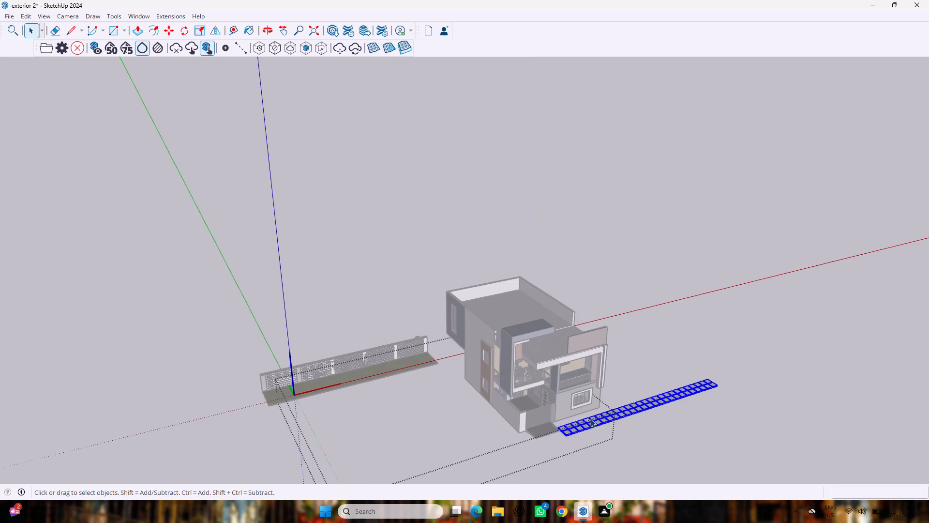
key("Delete")
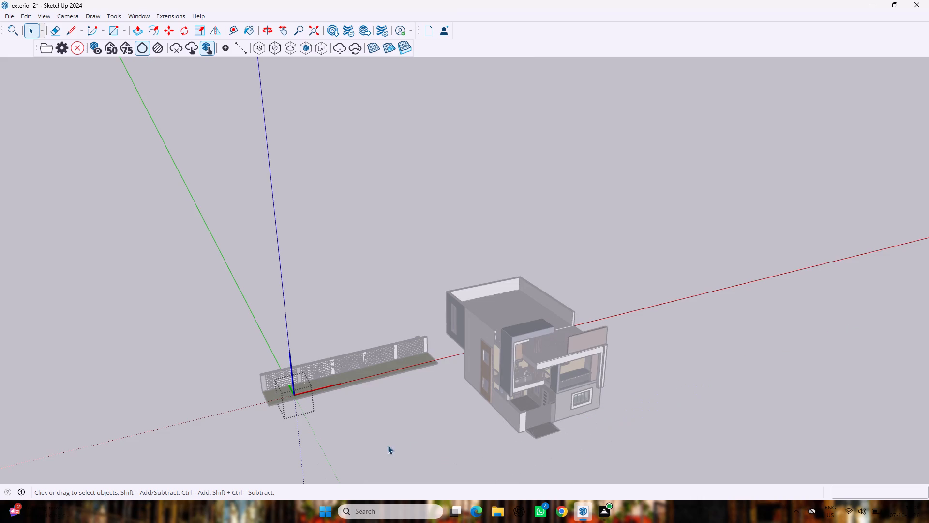
scroll(376, 446, "up", 6)
left_click(371, 428)
scroll(250, 402, "up", 4)
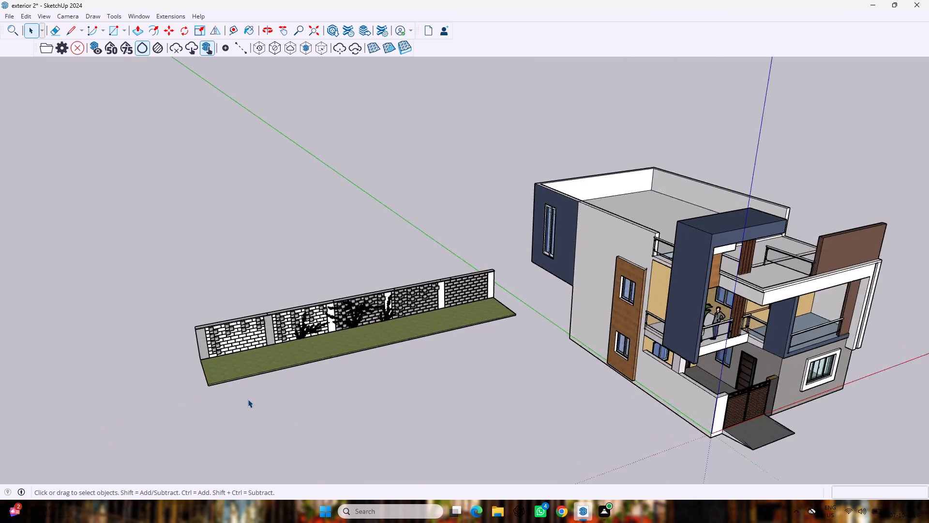
scroll(248, 399, "up", 2)
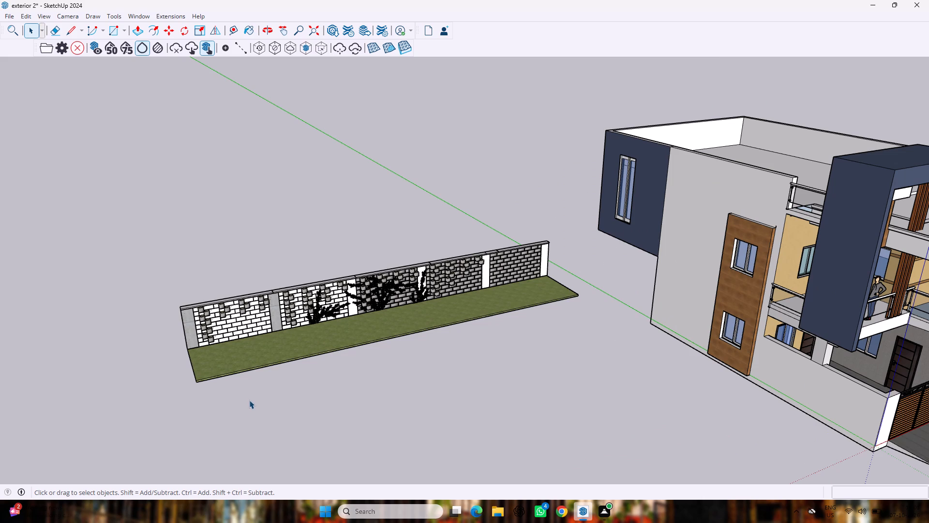
Delete the CMU Green Wall's block panels, climbing plants and remaining end post with its coping, leaving only the grass strip.
scroll(249, 400, "down", 6)
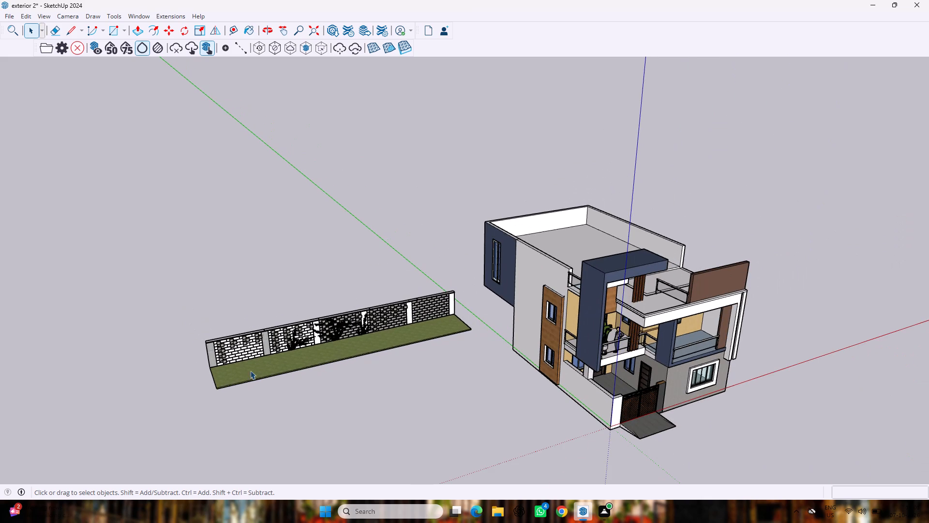
left_click_drag(94, 293, 505, 385)
key("Delete")
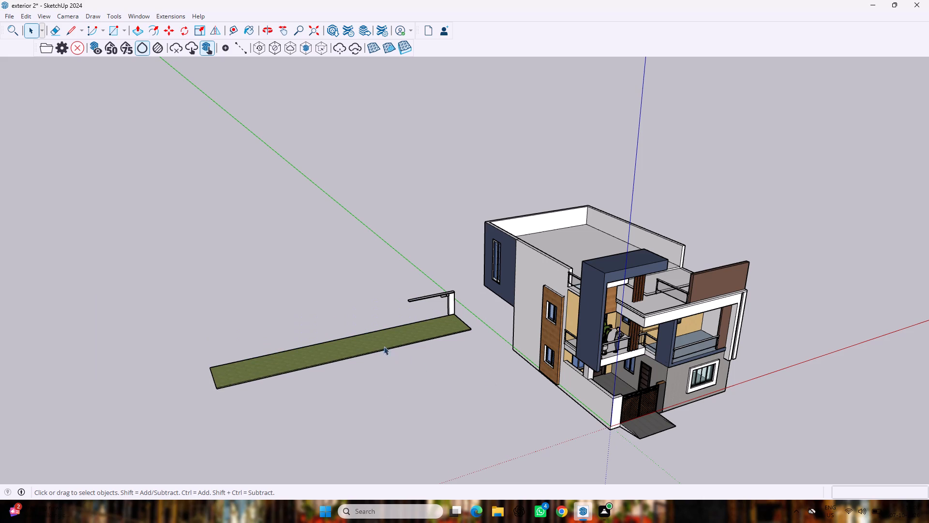
left_click_drag(150, 315, 465, 393)
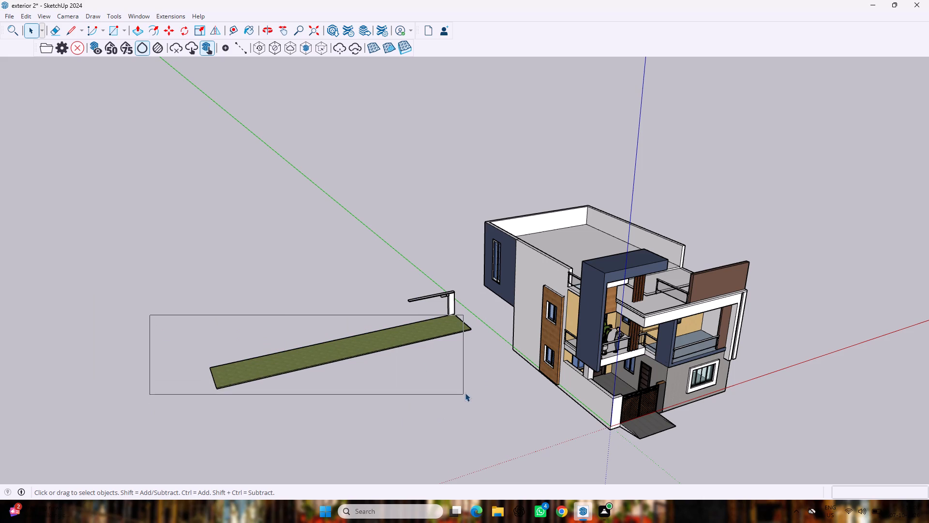
left_click_drag(465, 393, 470, 390)
double_click(450, 300)
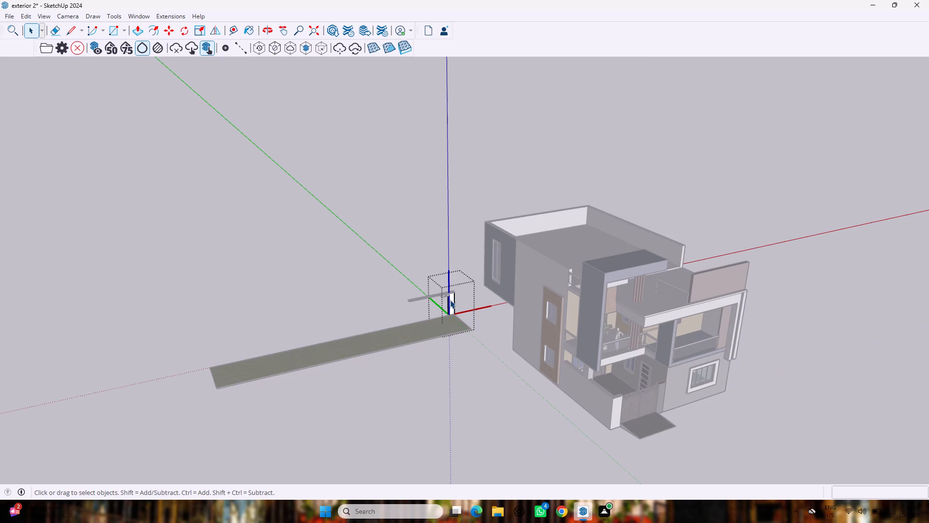
double_click(450, 300)
left_click(373, 376)
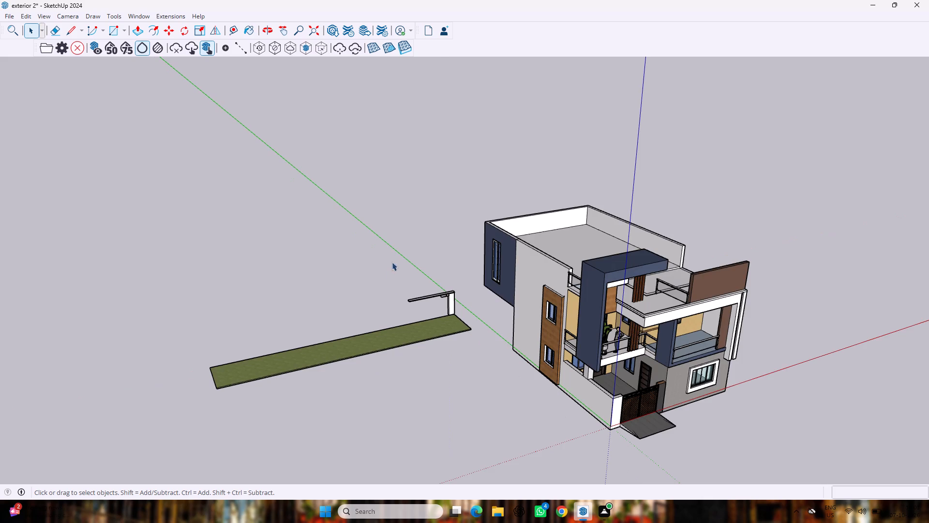
left_click_drag(395, 262, 476, 343)
key("Delete")
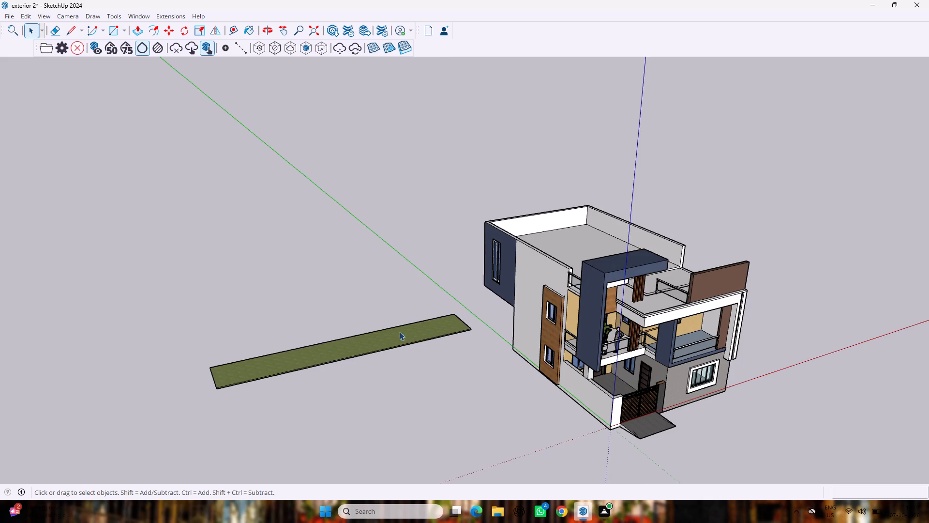
Delete the leftover grass strip of the CMU Green Wall beside the house.
left_click_drag(140, 333, 512, 371)
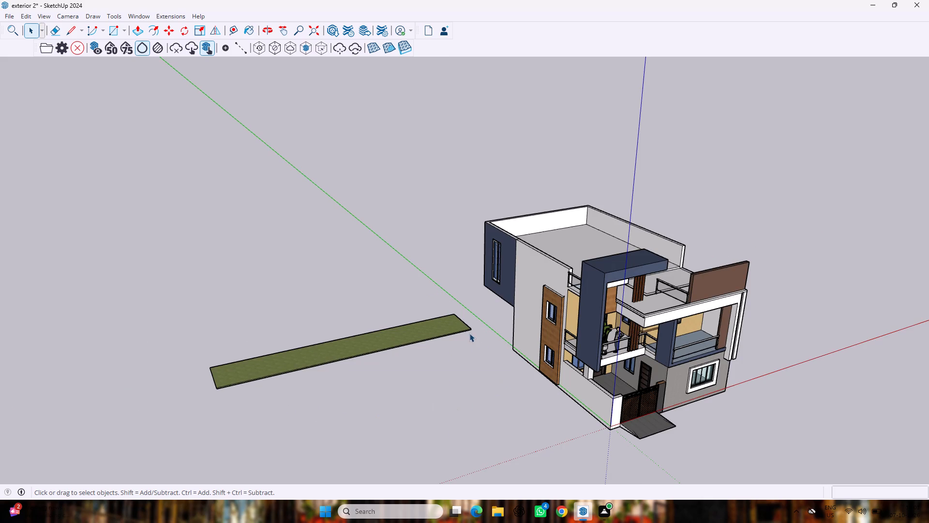
left_click(466, 329)
key("Delete")
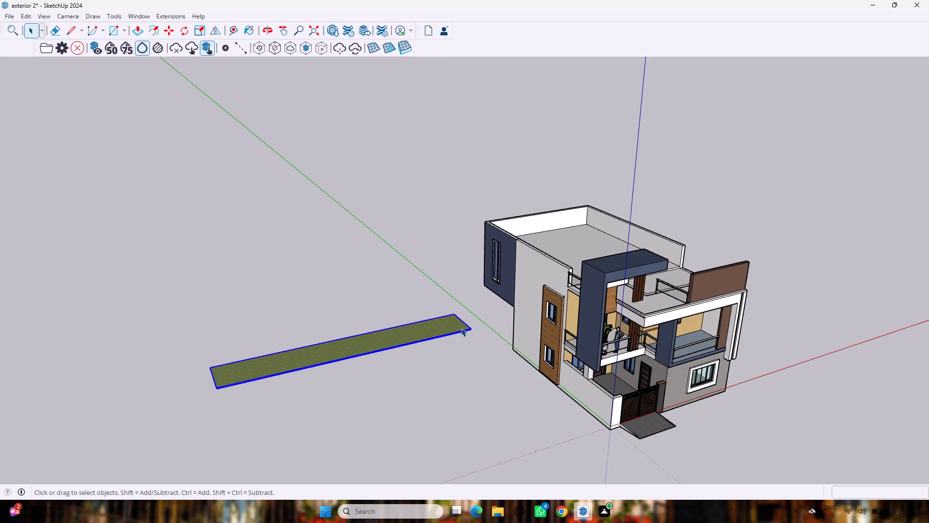
scroll(461, 337, "down", 7)
scroll(408, 376, "up", 2)
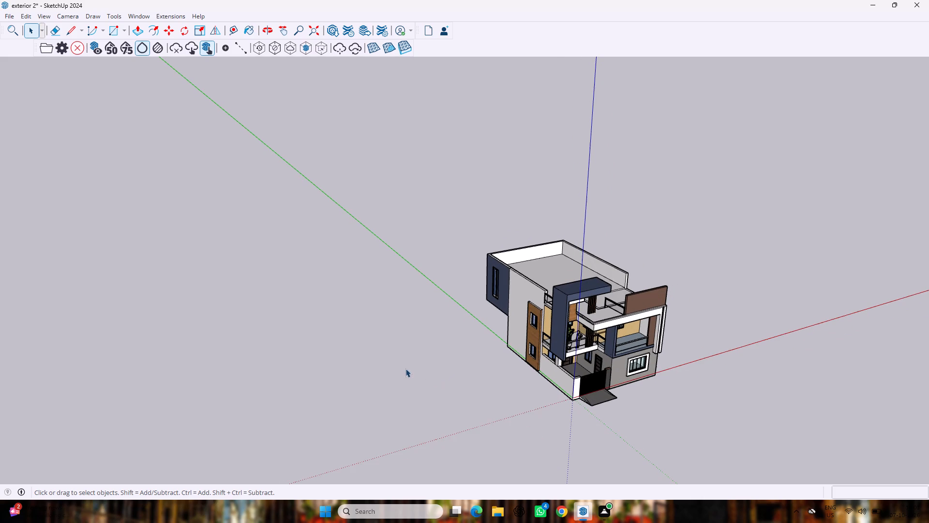
Open 3D Warehouse and look through the models in the plant collection.
left_click(147, 12)
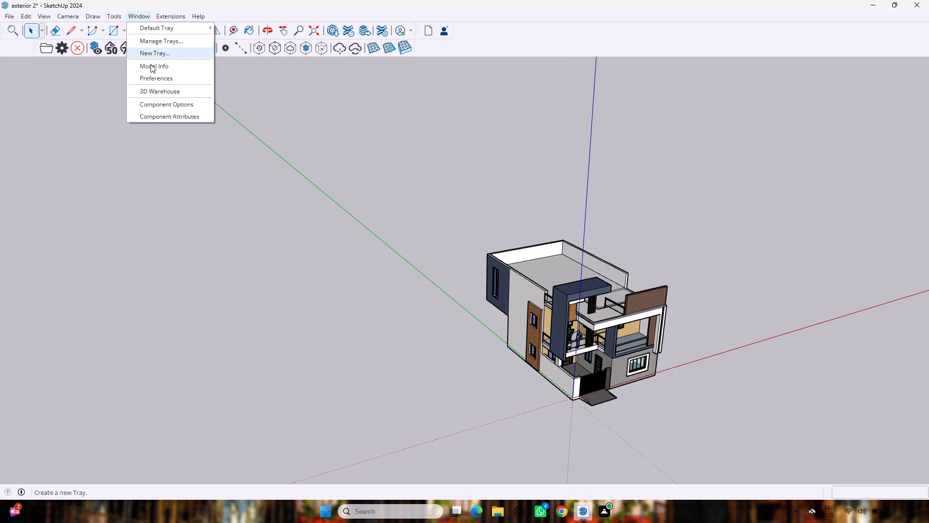
left_click(162, 89)
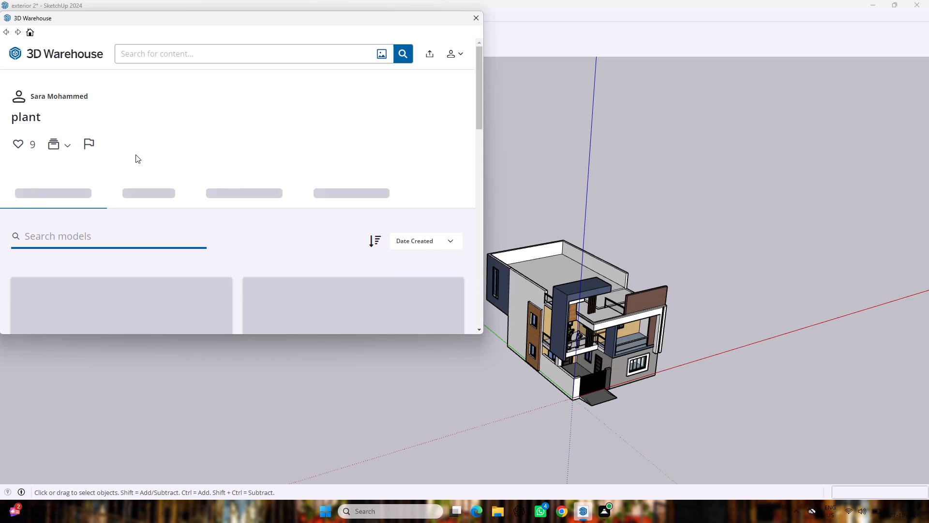
scroll(153, 176, "down", 4)
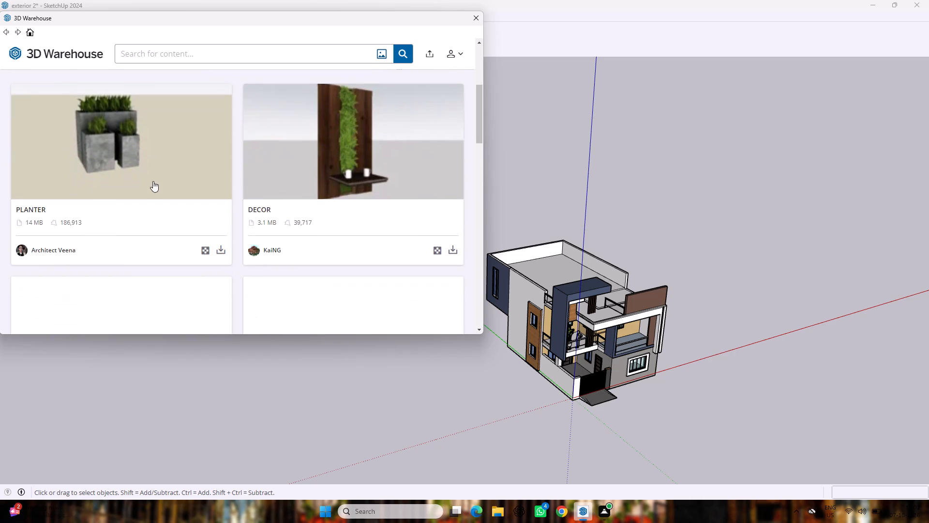
scroll(154, 173, "down", 9)
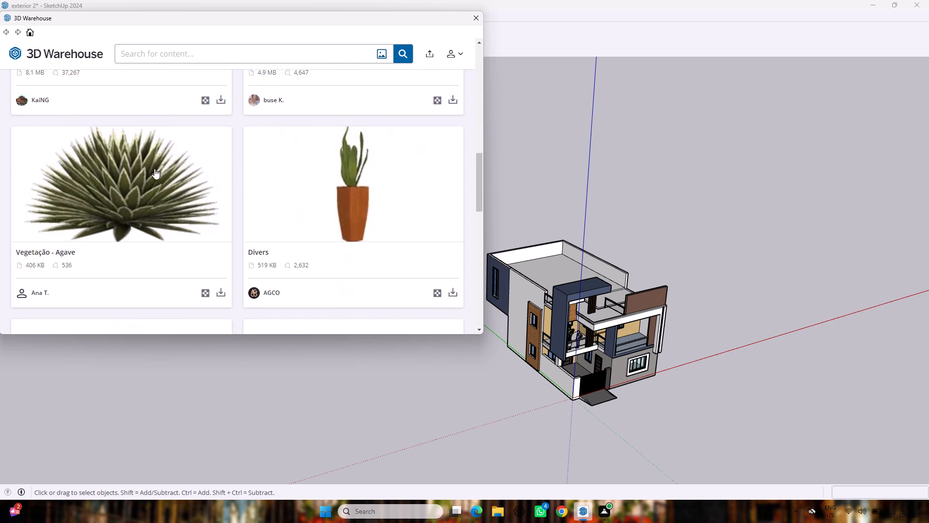
scroll(154, 169, "down", 14)
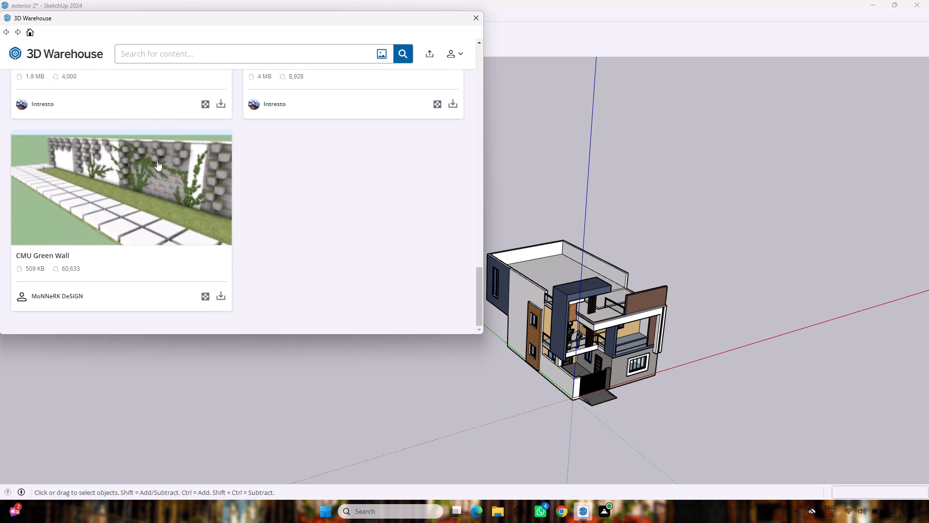
scroll(157, 160, "up", 15)
Search 3D Warehouse for trees and look through the resulting models for suitable planting.
left_click(221, 52)
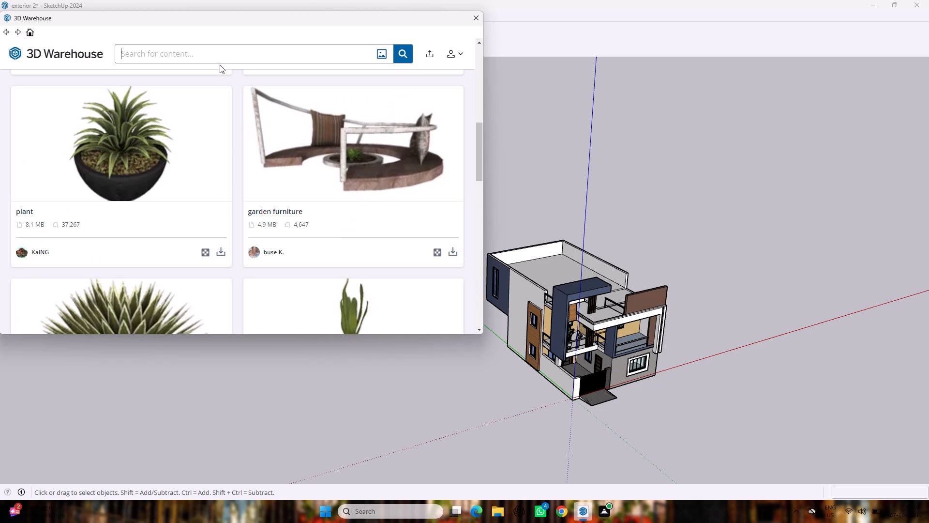
type("trees")
key("Return")
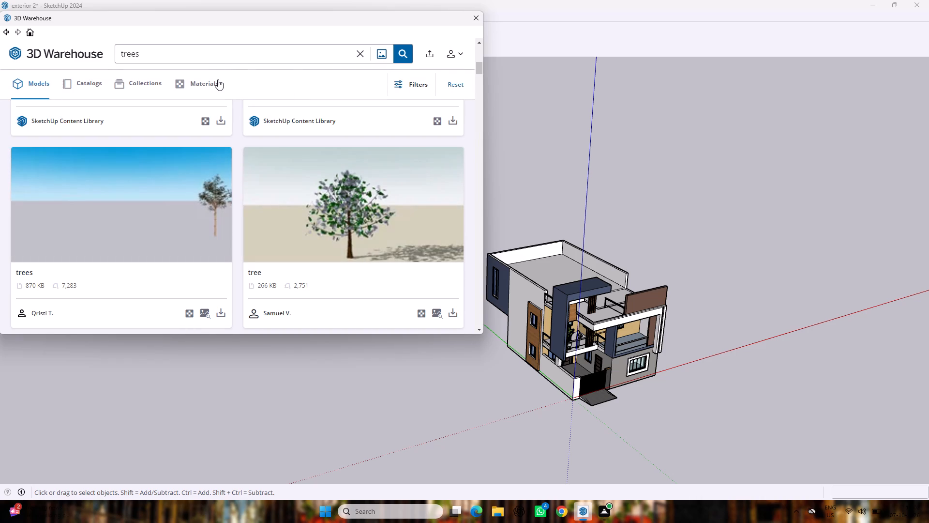
scroll(218, 79, "down", 1)
scroll(247, 109, "down", 3)
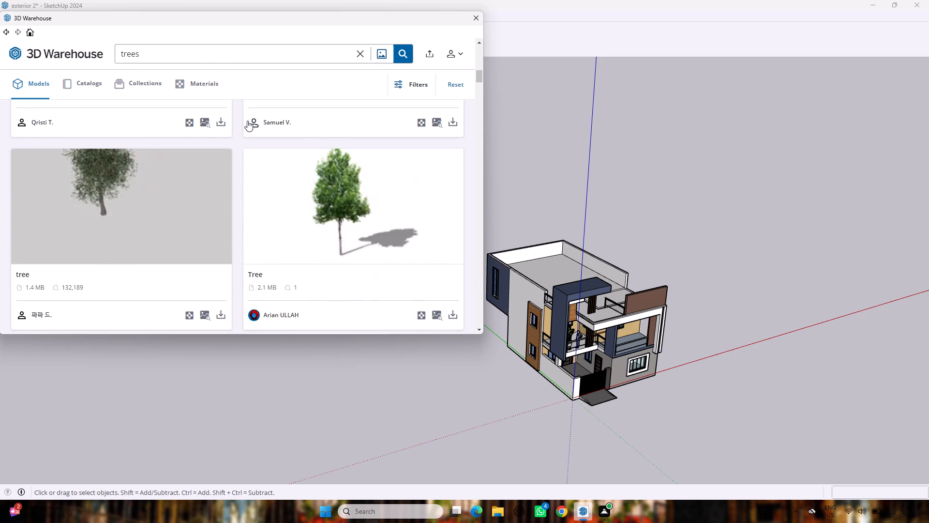
scroll(247, 121, "down", 10)
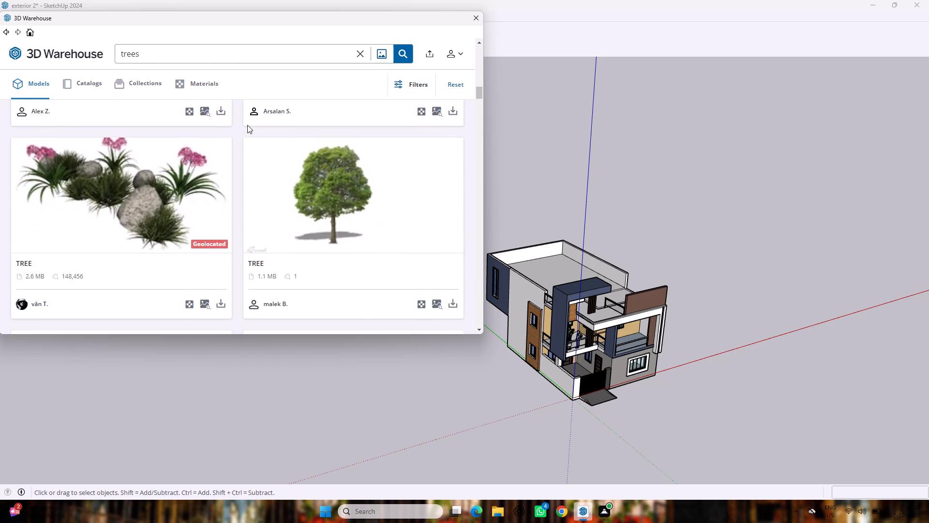
scroll(247, 125, "down", 3)
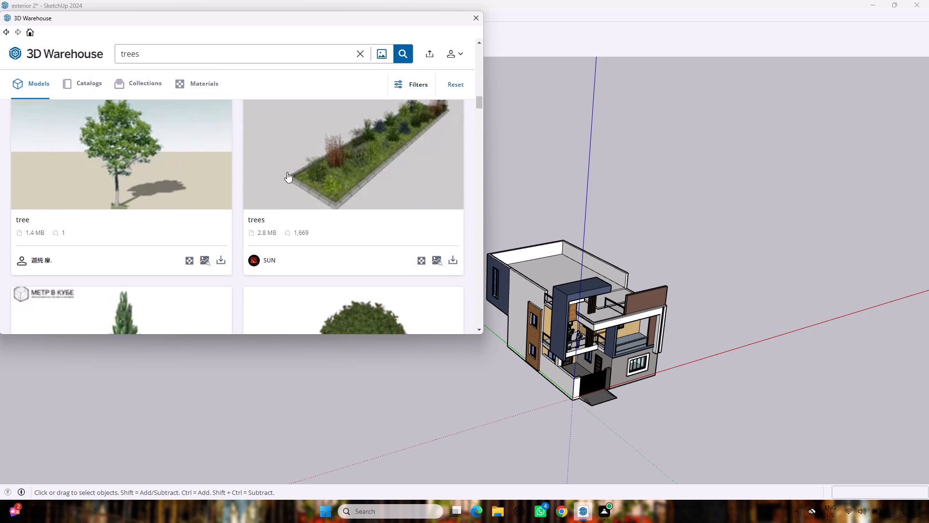
scroll(320, 180, "down", 6)
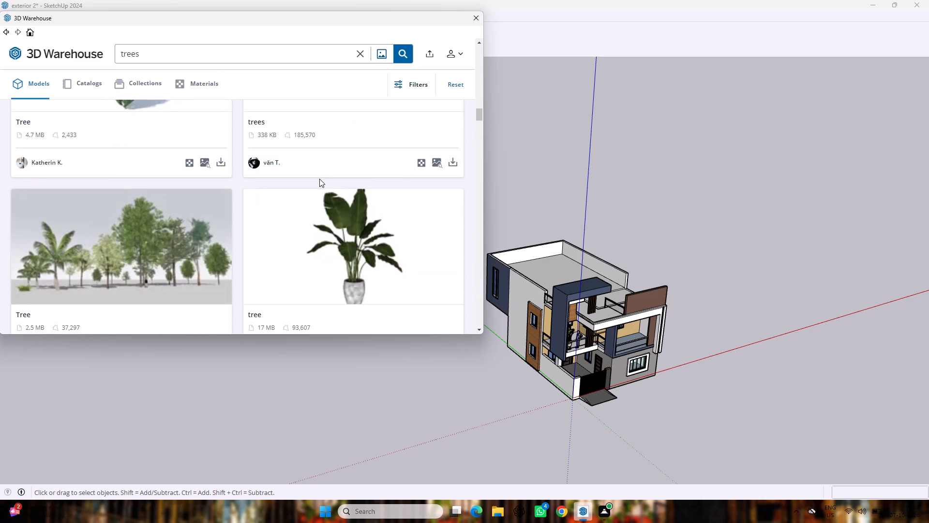
scroll(319, 179, "down", 5)
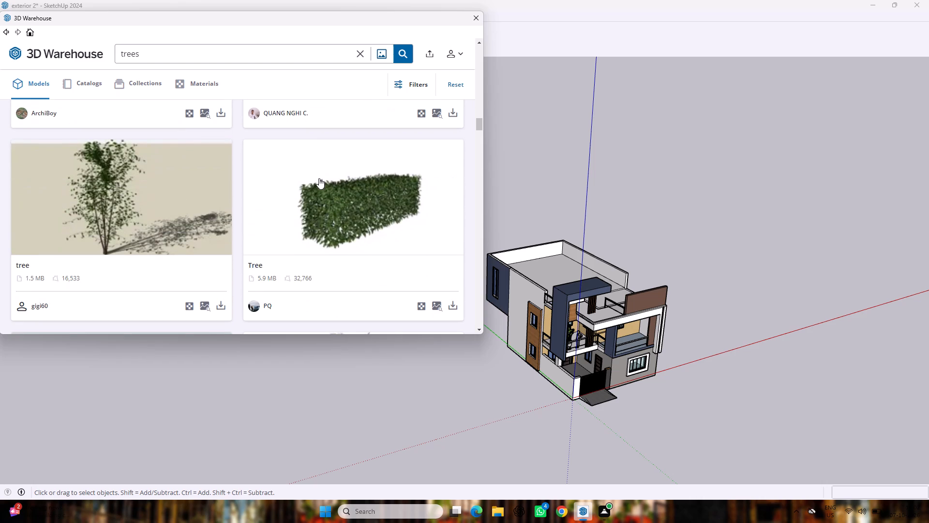
Load the box-shaped hedge model named Tree directly into the model and place it on the ground outside the side boundary wall.
left_click(349, 209)
scroll(310, 212, "down", 4)
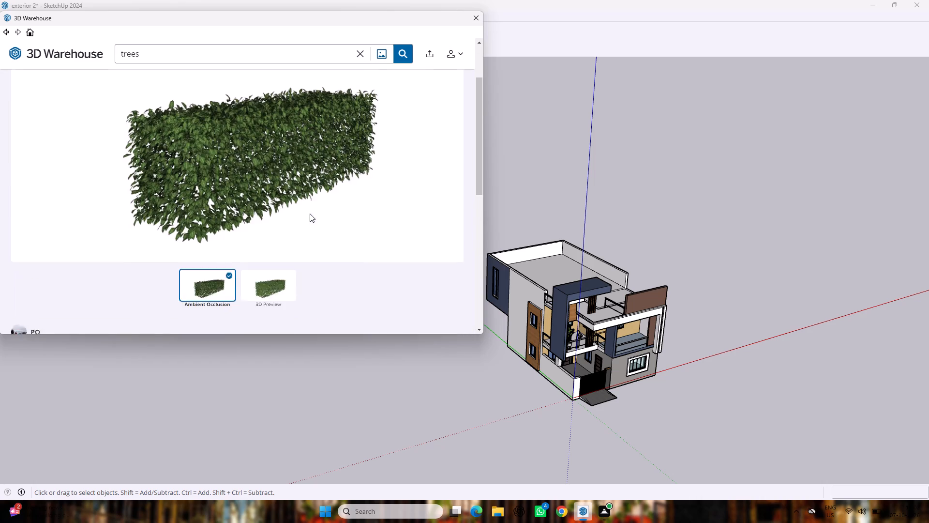
left_click(398, 260)
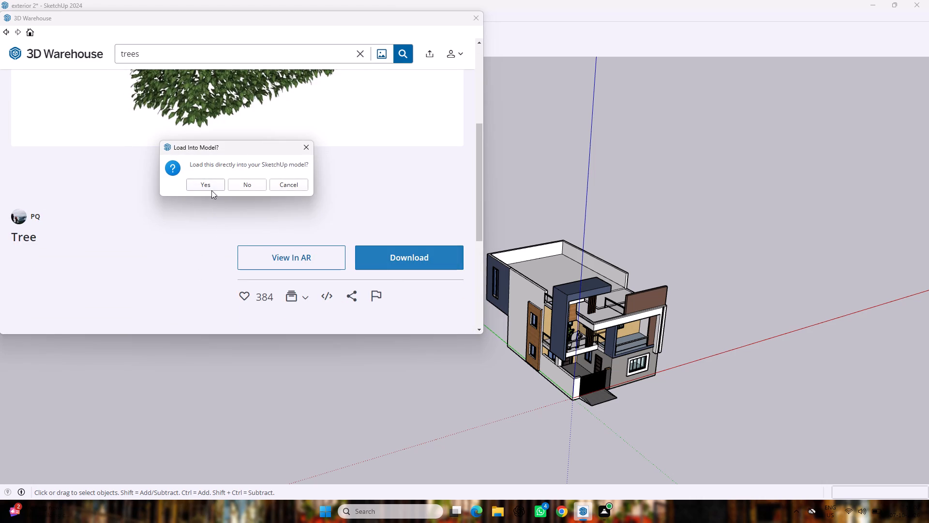
left_click(212, 186)
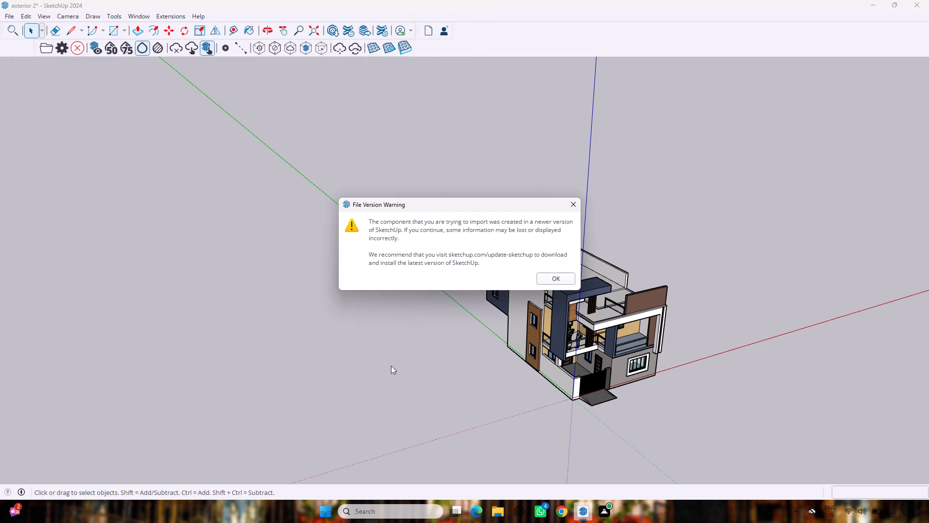
left_click(549, 281)
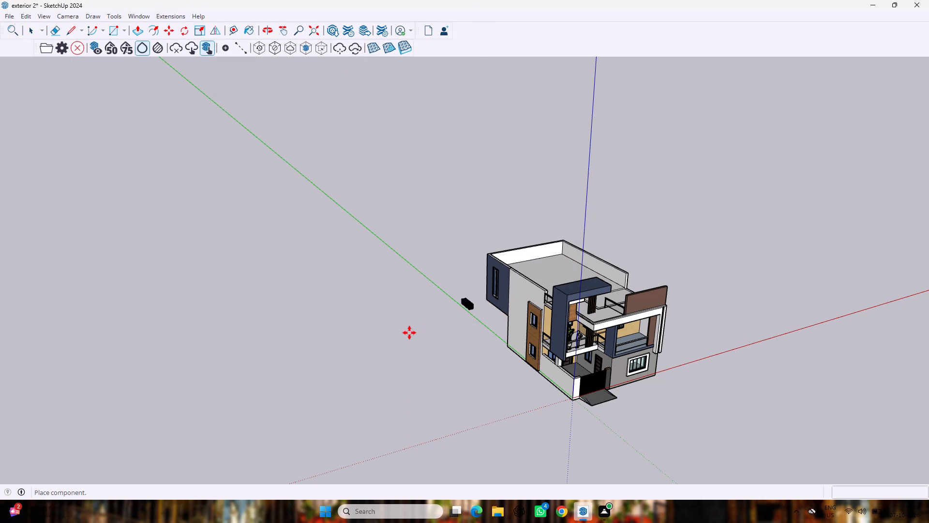
scroll(534, 422, "up", 9)
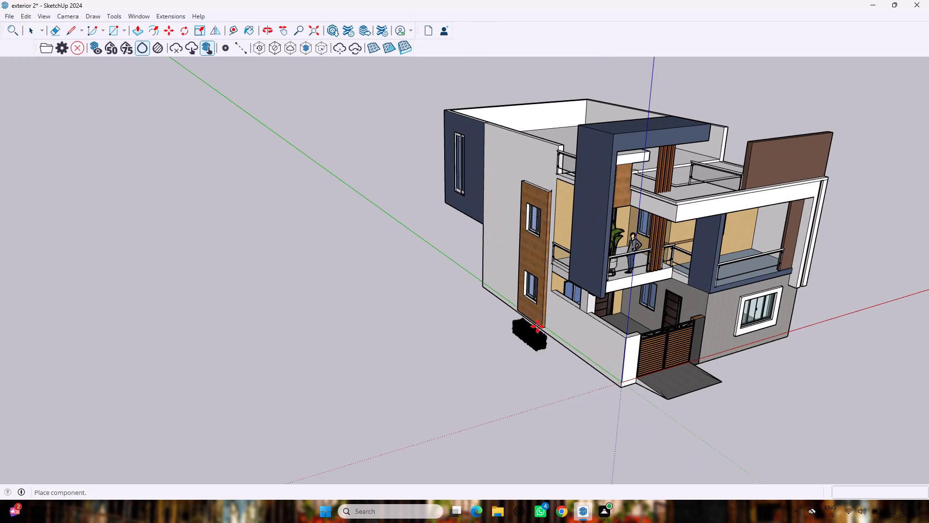
left_click(502, 358)
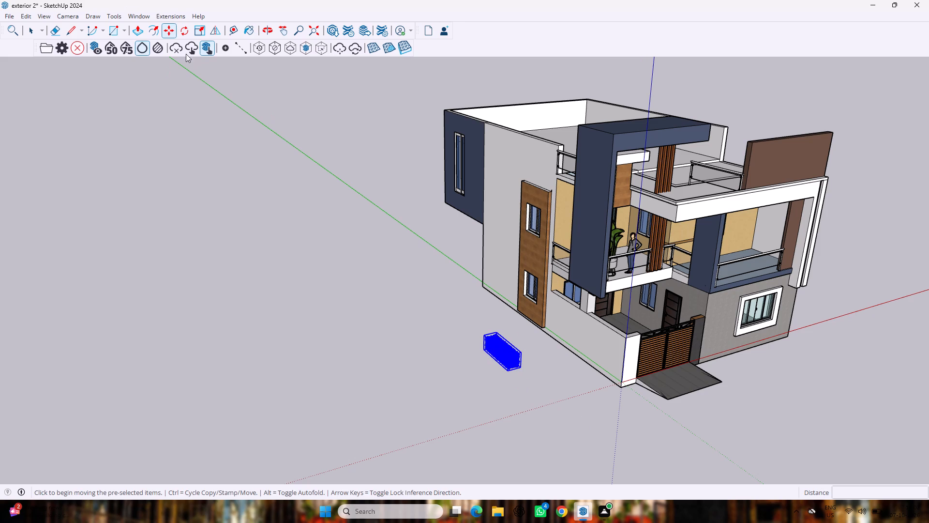
Rotate the hedge 90 degrees on the ground plane about its bottom corner.
left_click(186, 32)
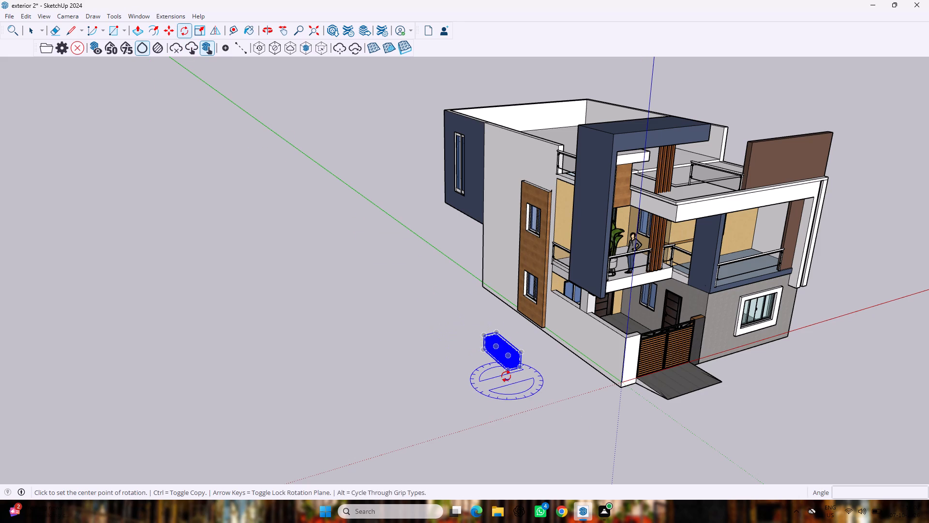
left_click(506, 369)
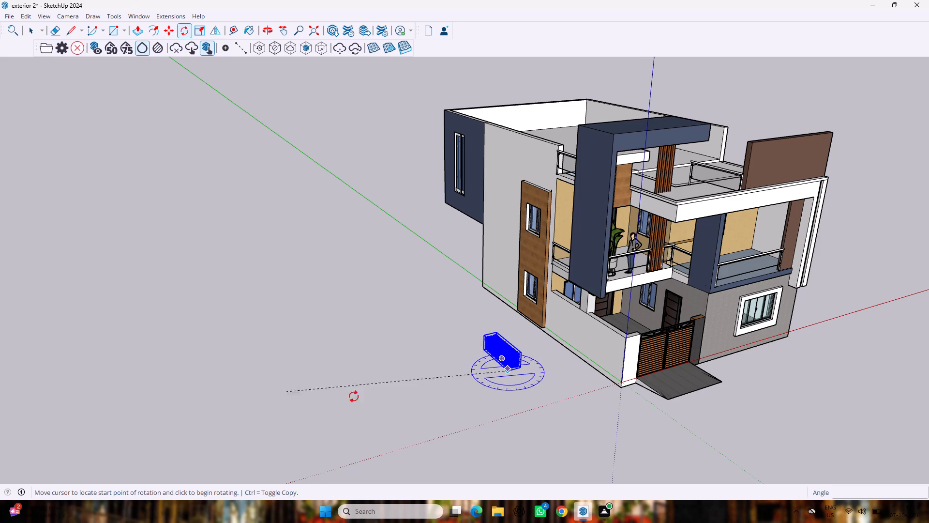
left_click(383, 404)
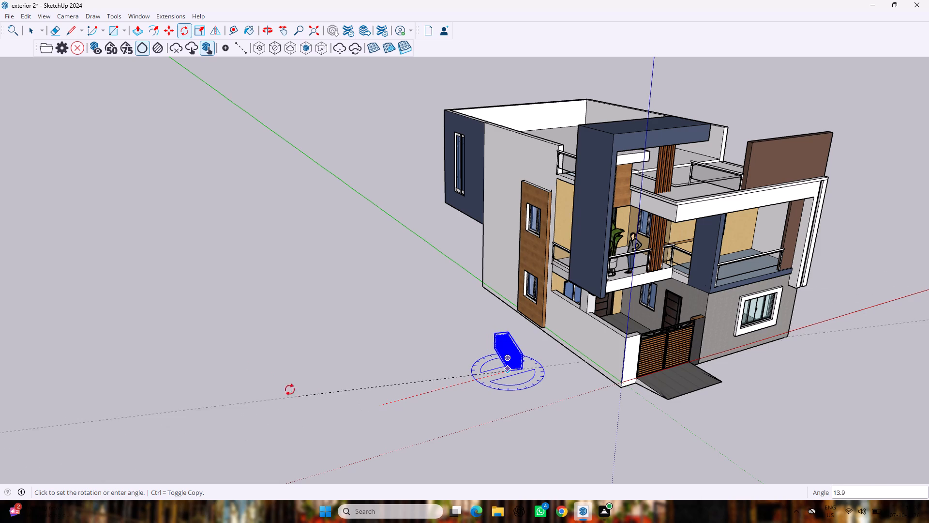
type("90")
key("Return")
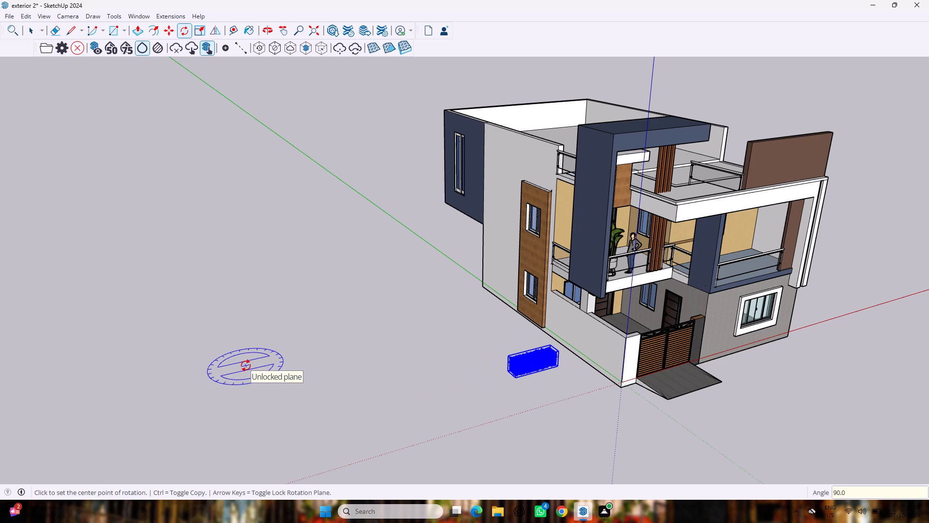
Move the hedge by its bottom corner about 7' 8" onto the base edge of the side boundary wall, near the front pillar.
key("m")
scroll(538, 396, "up", 3)
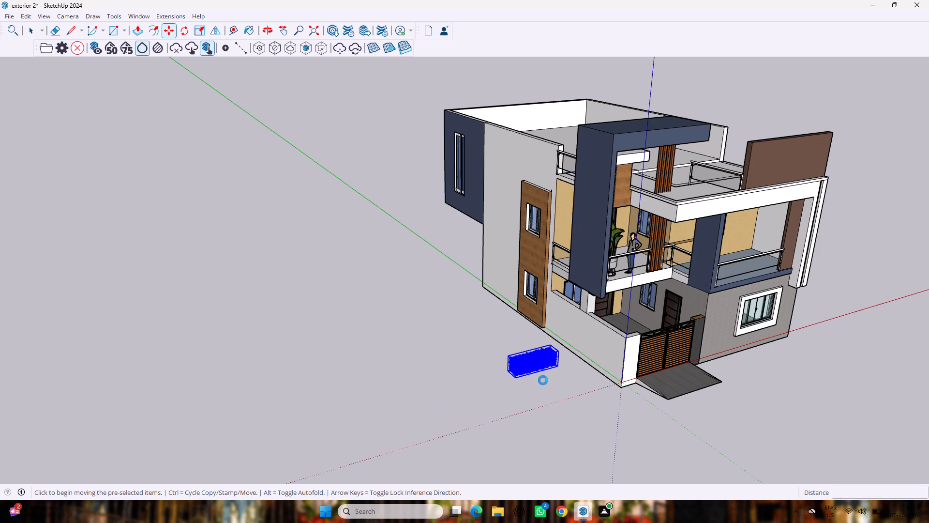
scroll(543, 380, "up", 12)
scroll(561, 371, "down", 1)
scroll(560, 370, "up", 12)
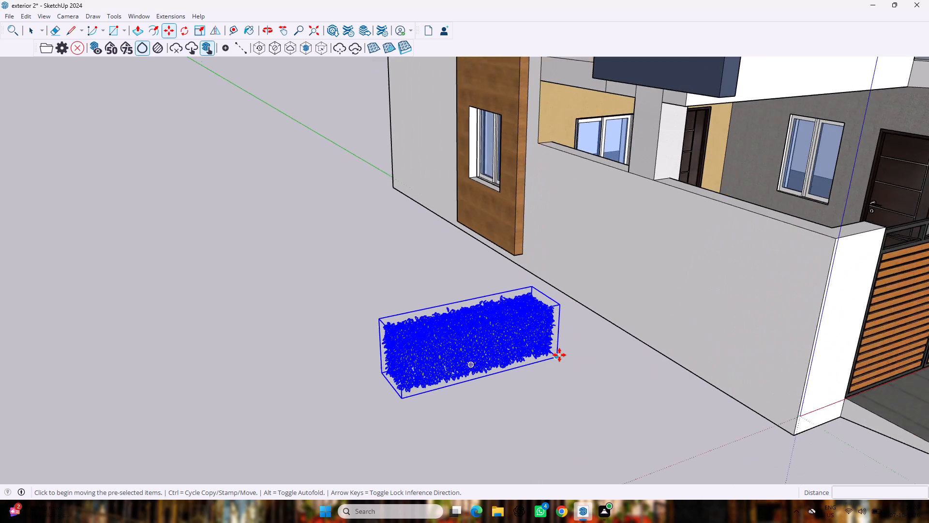
left_click(556, 356)
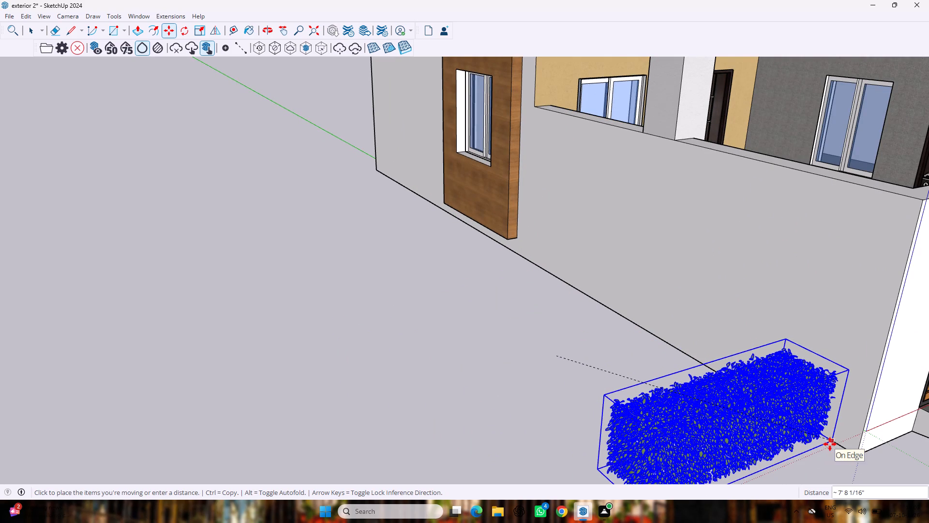
left_click(834, 447)
Scale the hedge's height by a factor of 2.12 along the blue axis, keeping its base on the ground.
scroll(632, 422, "down", 5)
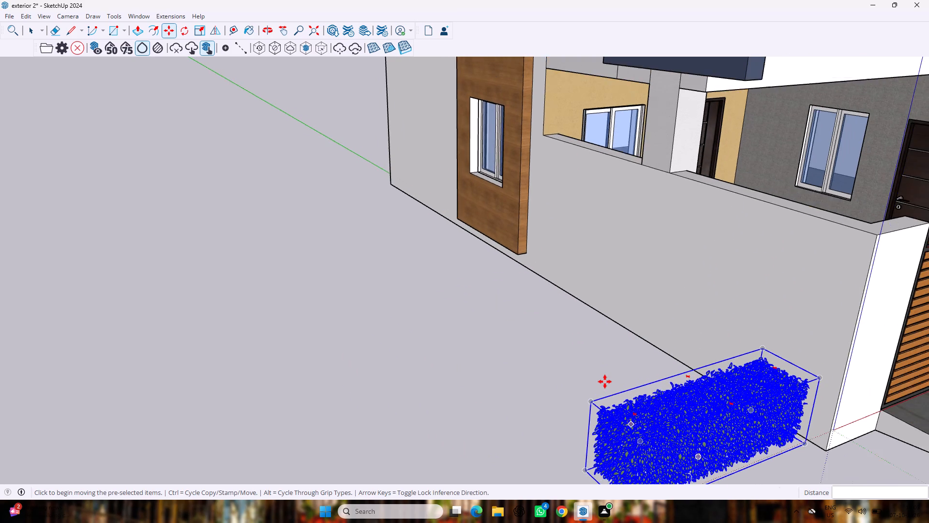
scroll(605, 382, "down", 9)
scroll(699, 422, "up", 2)
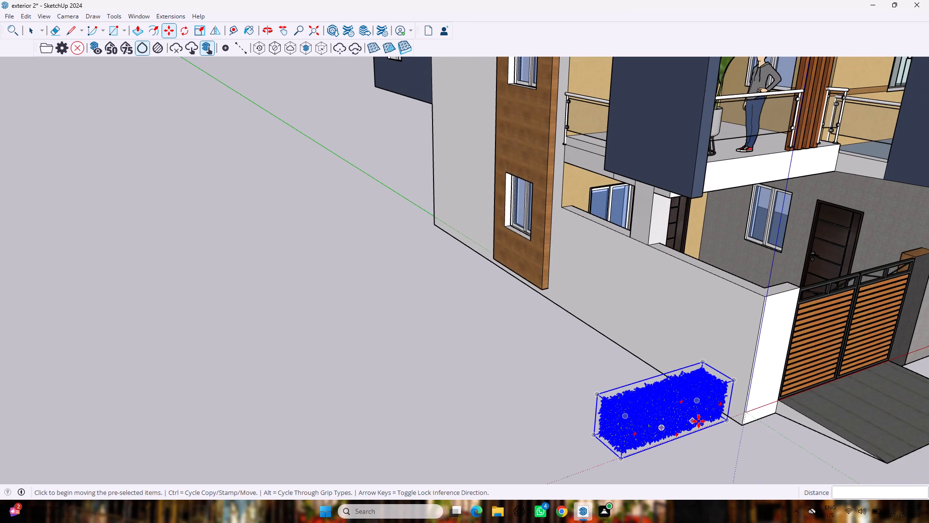
scroll(699, 421, "up", 4)
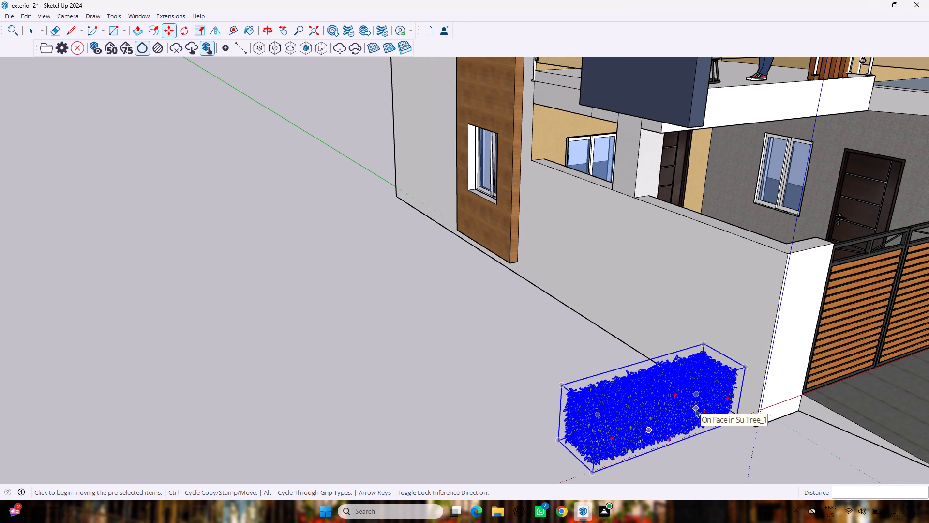
key("s")
left_click_drag(658, 377, 659, 351)
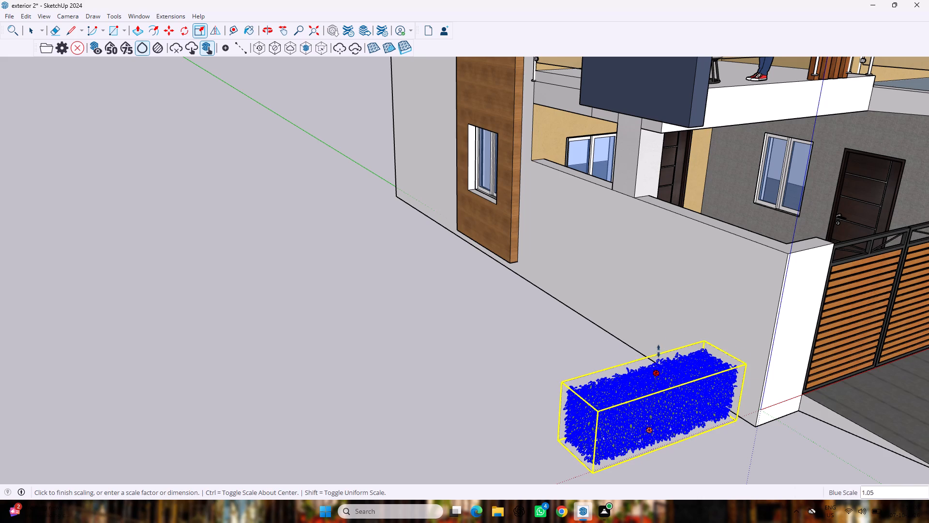
left_click_drag(659, 351, 661, 310)
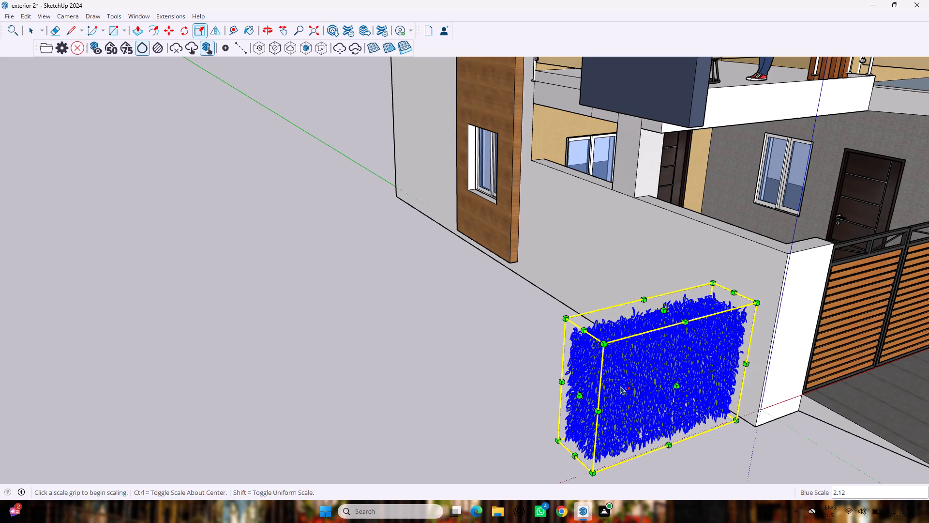
Stretch the hedge lengthwise along its green scale direction, away from the boundary wall, and clear the selection.
left_click_drag(576, 397, 467, 448)
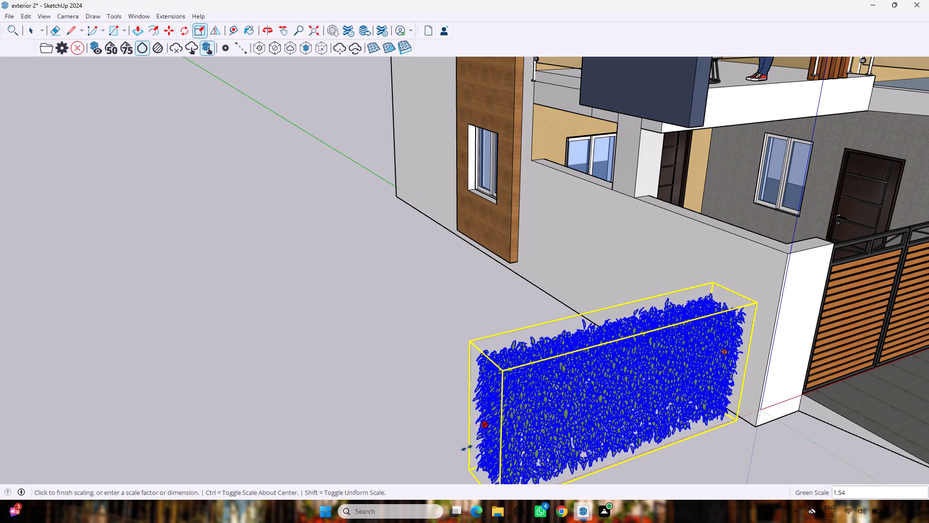
left_click_drag(467, 448, 441, 458)
scroll(463, 440, "down", 4)
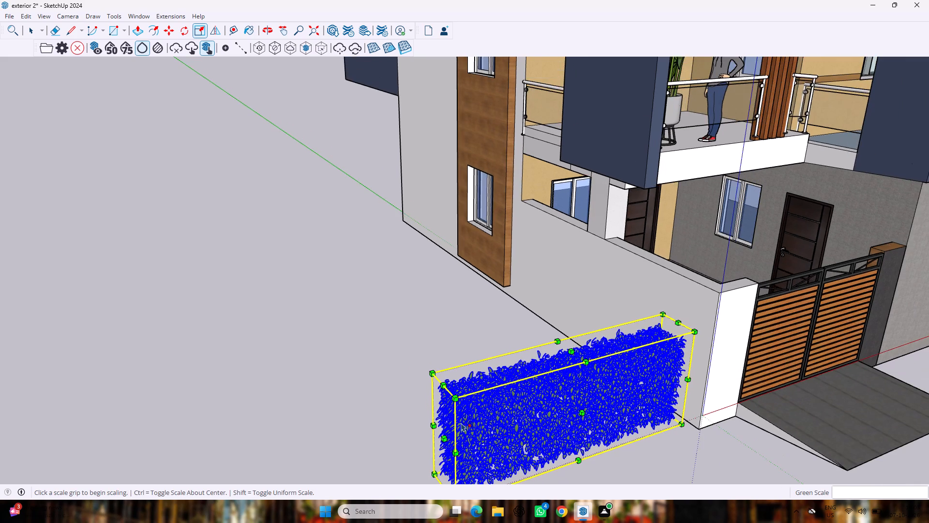
scroll(461, 418, "down", 11)
key("space")
left_click(334, 388)
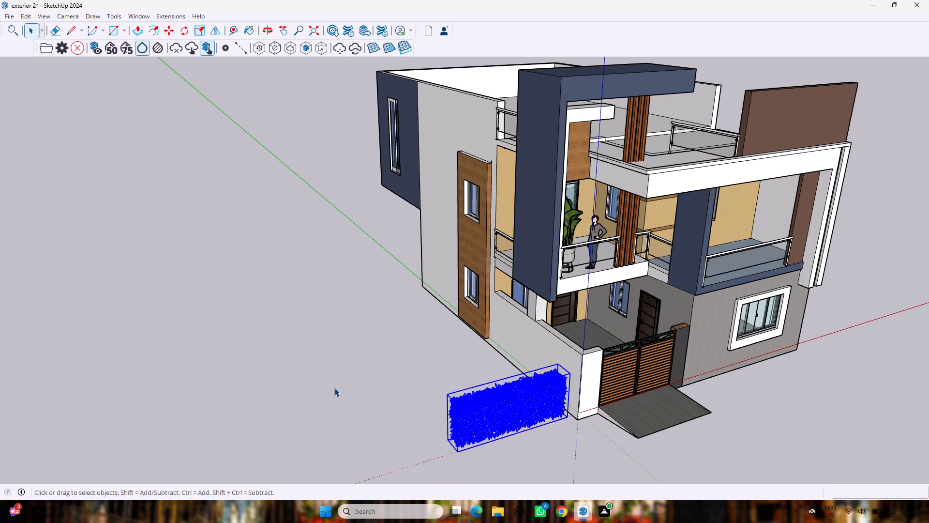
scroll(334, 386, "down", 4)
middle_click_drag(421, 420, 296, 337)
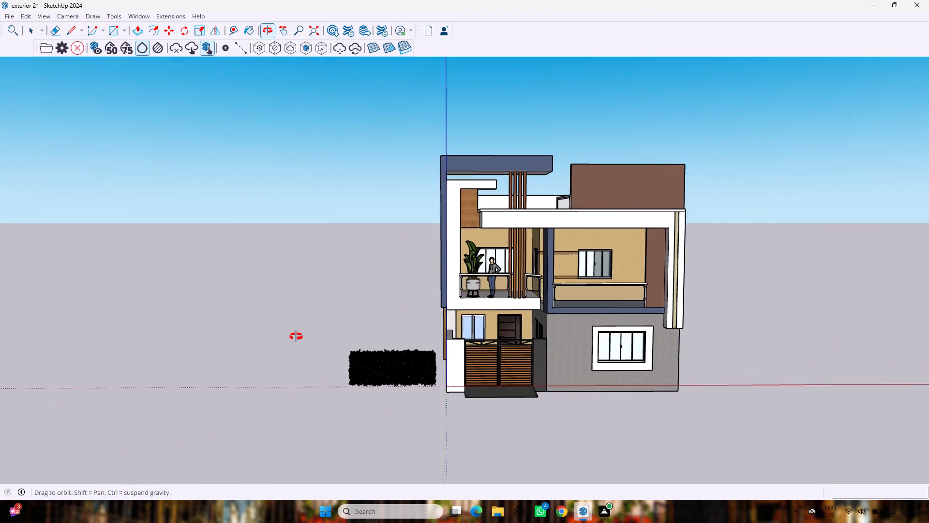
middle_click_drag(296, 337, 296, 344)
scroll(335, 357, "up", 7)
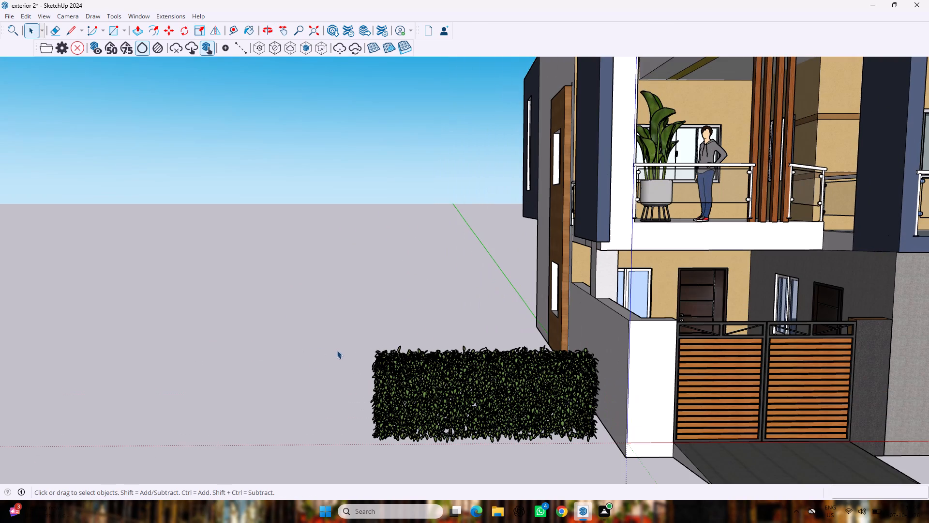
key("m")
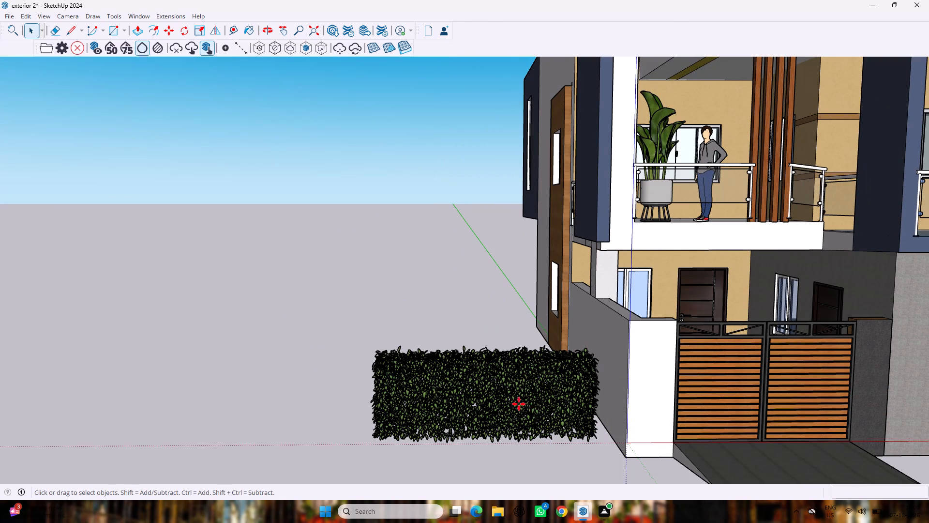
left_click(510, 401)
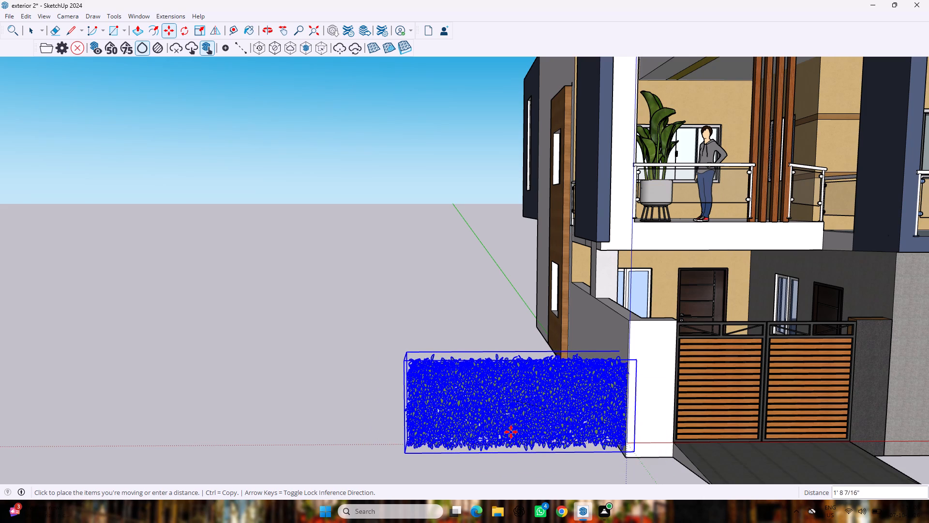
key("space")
Move the hedge by its front bottom corner about 2' 5 3/4" closer to the front end of the side boundary wall.
left_click(530, 417)
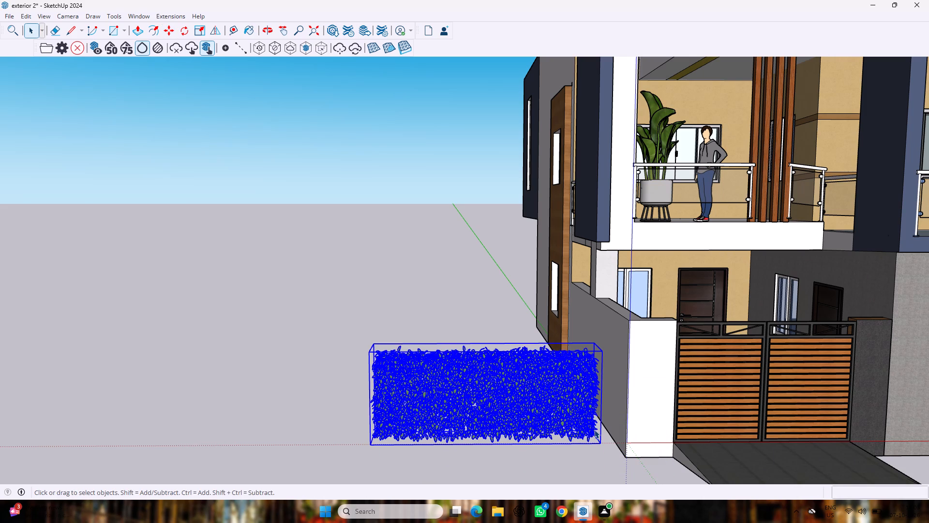
key("m")
left_click(599, 445)
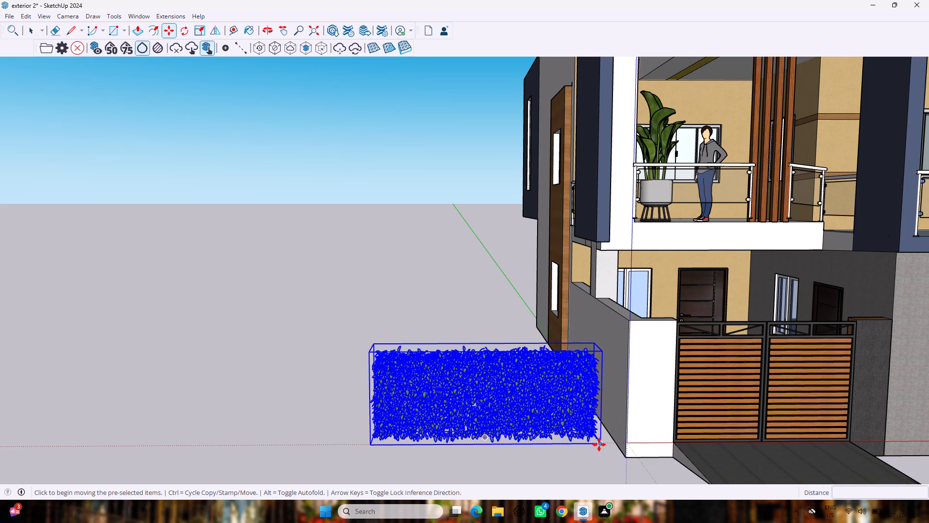
left_click(617, 444)
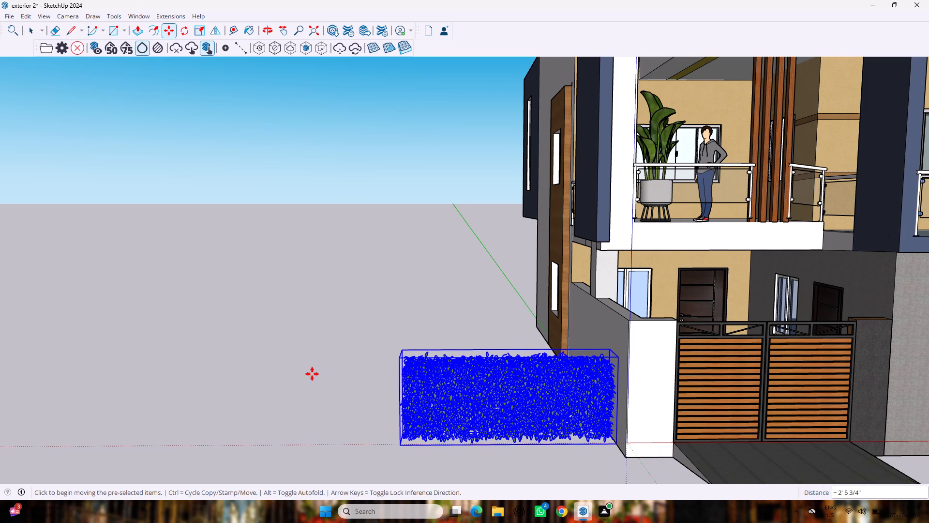
middle_click_drag(312, 373, 316, 397)
middle_click(316, 397)
middle_click(316, 397)
middle_click(316, 397)
scroll(316, 397, "down", 3)
key("space")
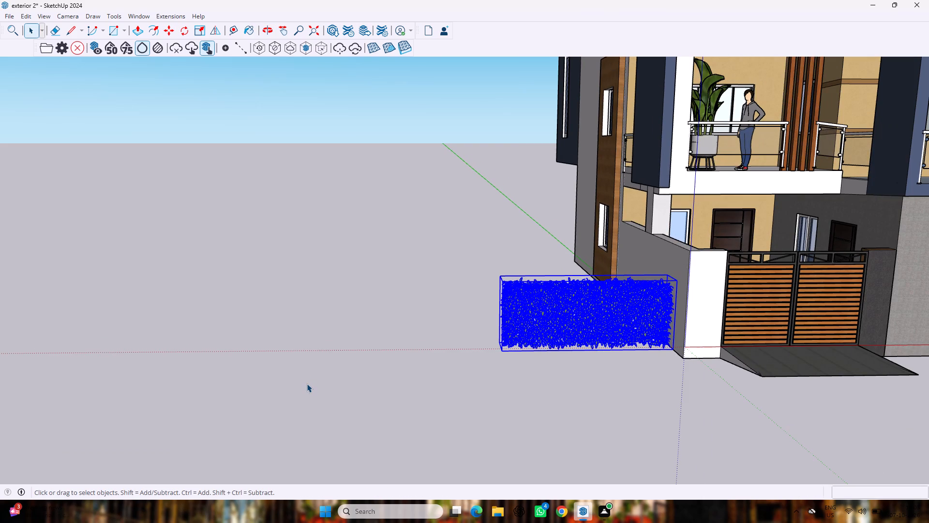
scroll(307, 384, "down", 7)
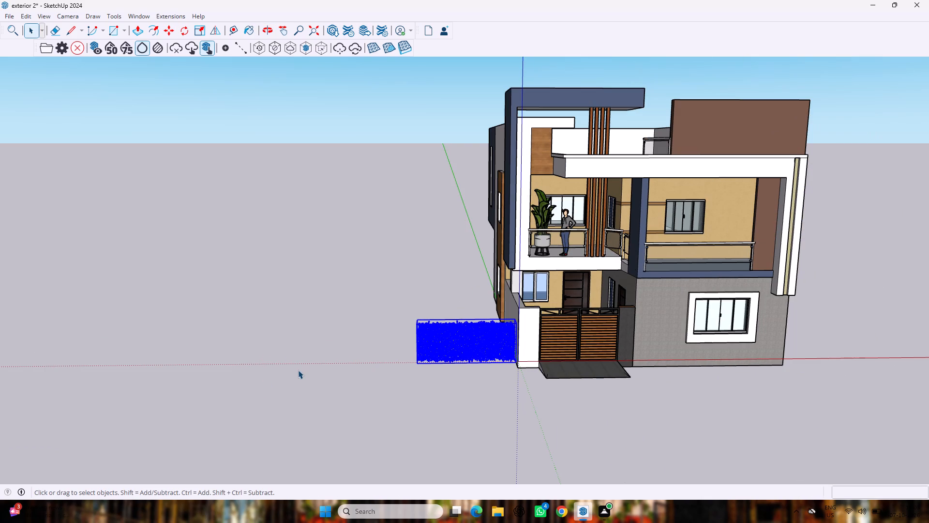
key("space")
left_click(343, 364)
Lengthen the hedge away from the boundary wall with a green scale factor of 1.32.
scroll(360, 365, "up", 4)
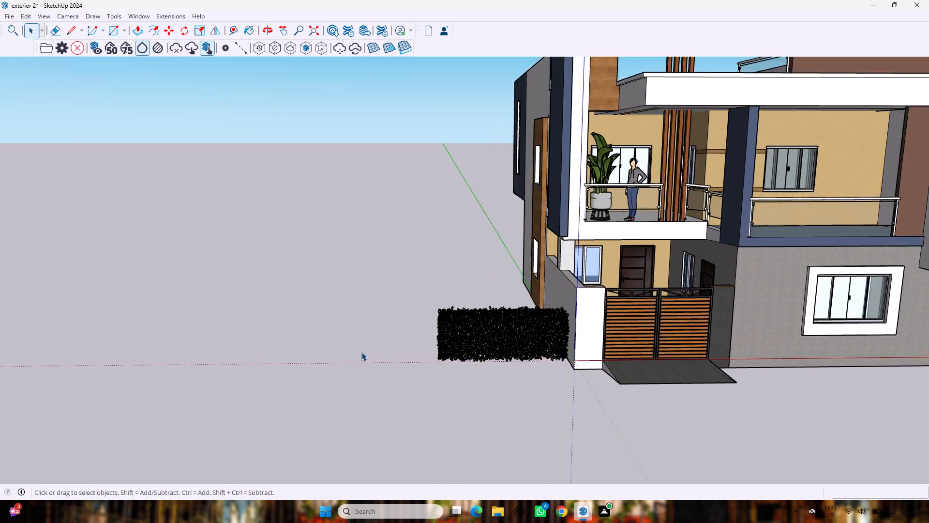
scroll(361, 352, "up", 3)
key("s")
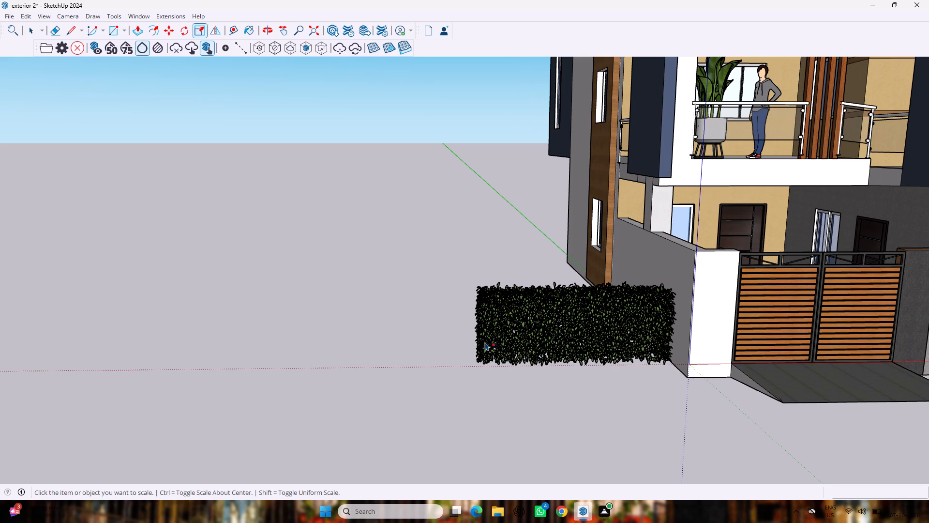
left_click(510, 336)
scroll(449, 331, "up", 3)
middle_click_drag(448, 327, 580, 326)
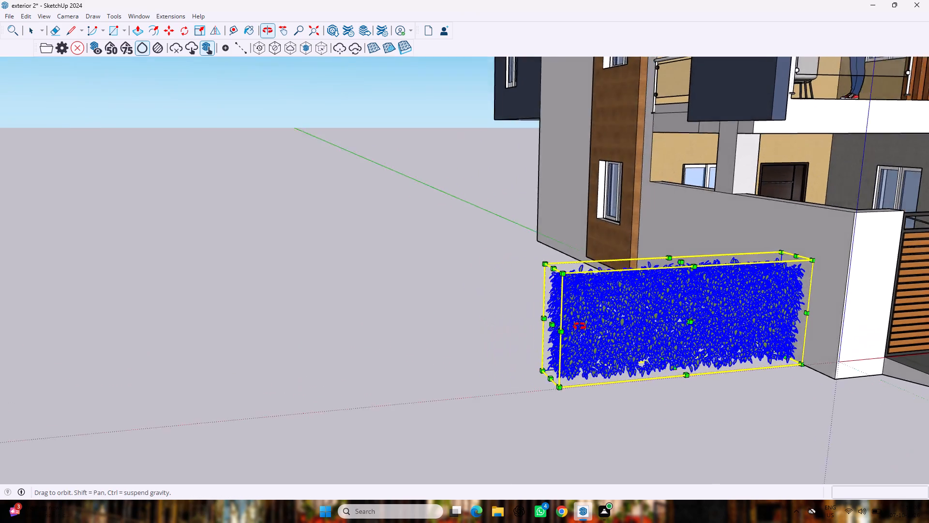
middle_click_drag(580, 326, 581, 326)
left_click_drag(624, 307, 625, 315)
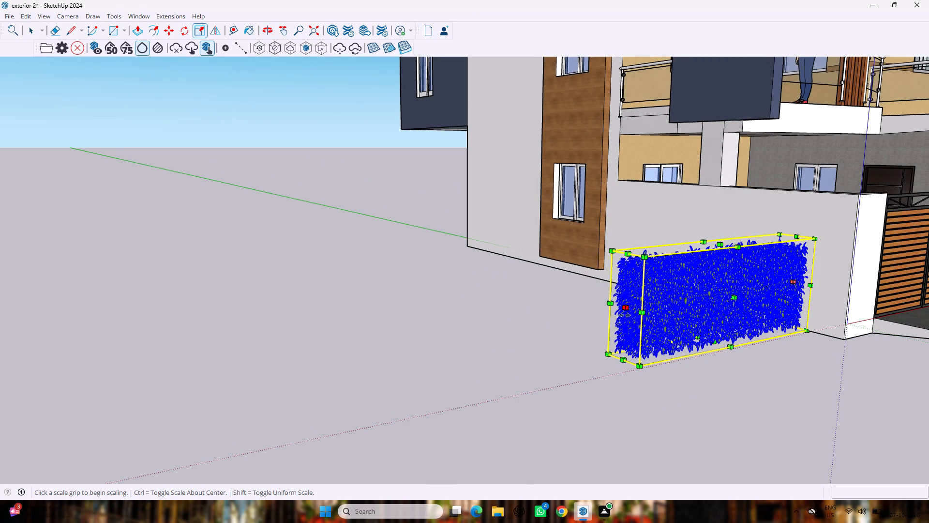
left_click_drag(625, 315, 558, 363)
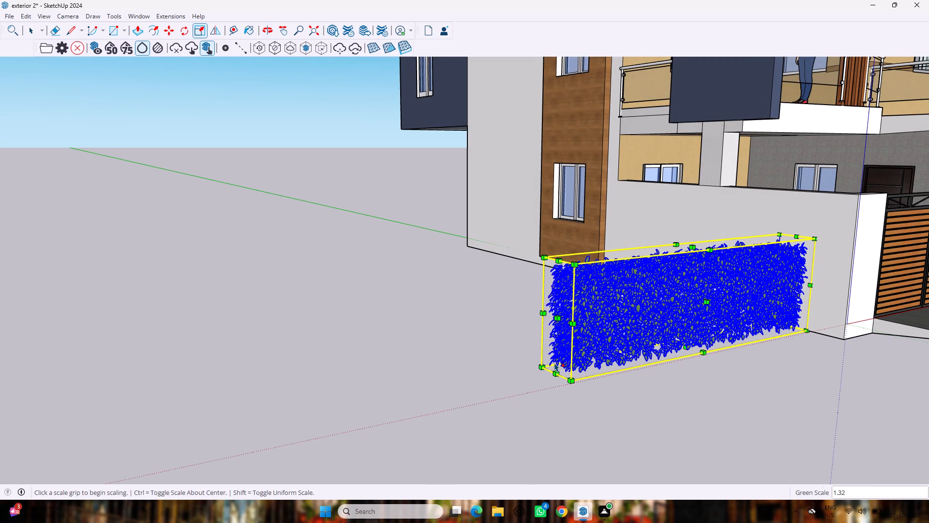
key("space")
left_click(438, 368)
Examine the lengthened hedge's size and position against the side boundary wall and gate from several angles.
scroll(433, 361, "down", 9)
middle_click_drag(544, 402, 547, 415)
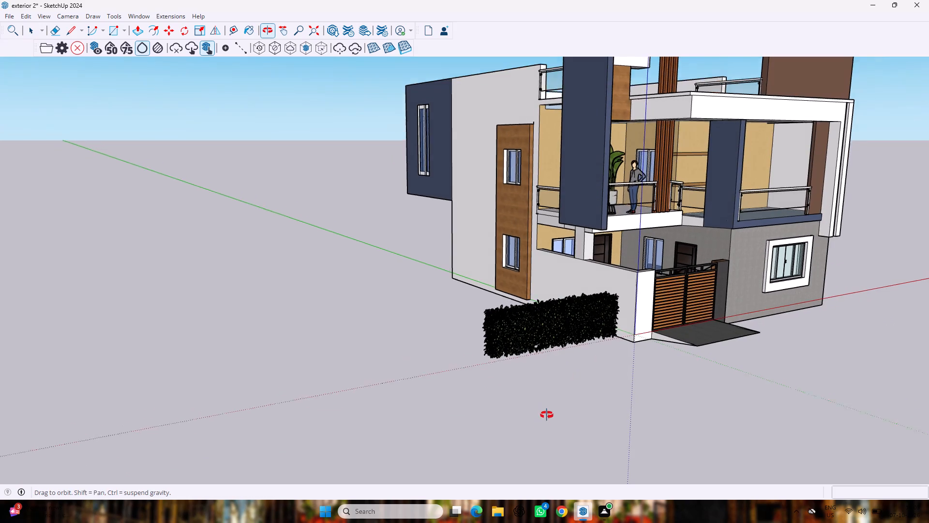
middle_click_drag(547, 415, 522, 438)
scroll(521, 438, "down", 2)
scroll(493, 414, "up", 7)
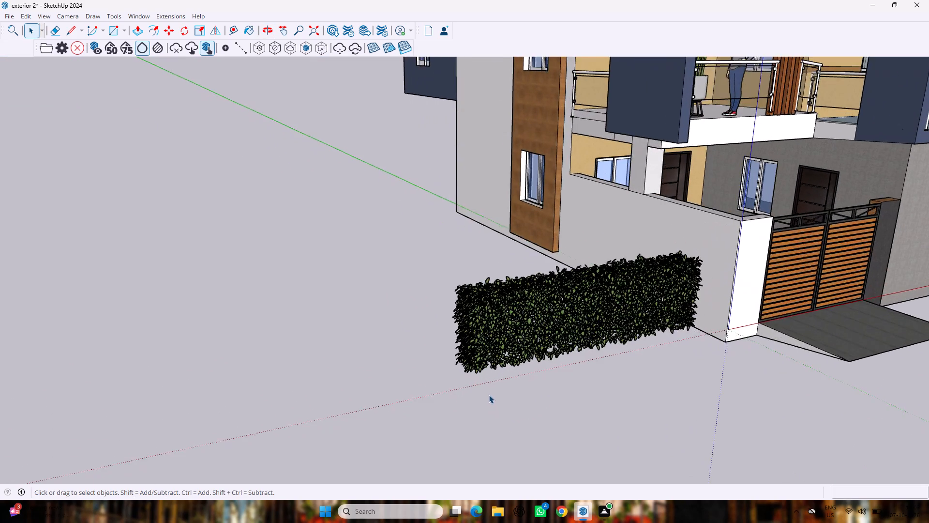
scroll(489, 395, "up", 5)
middle_click_drag(494, 381, 438, 385)
scroll(439, 385, "down", 10)
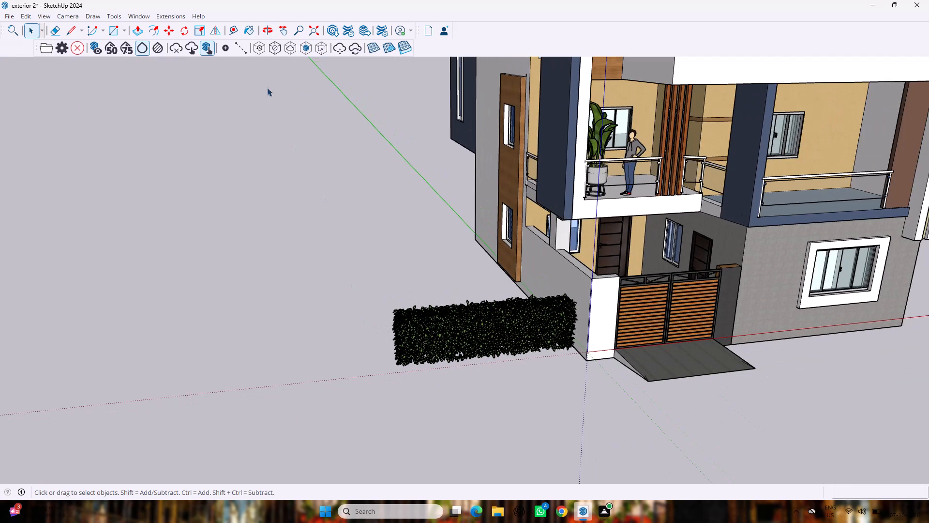
Search 3D Warehouse for "tree".
left_click(145, 17)
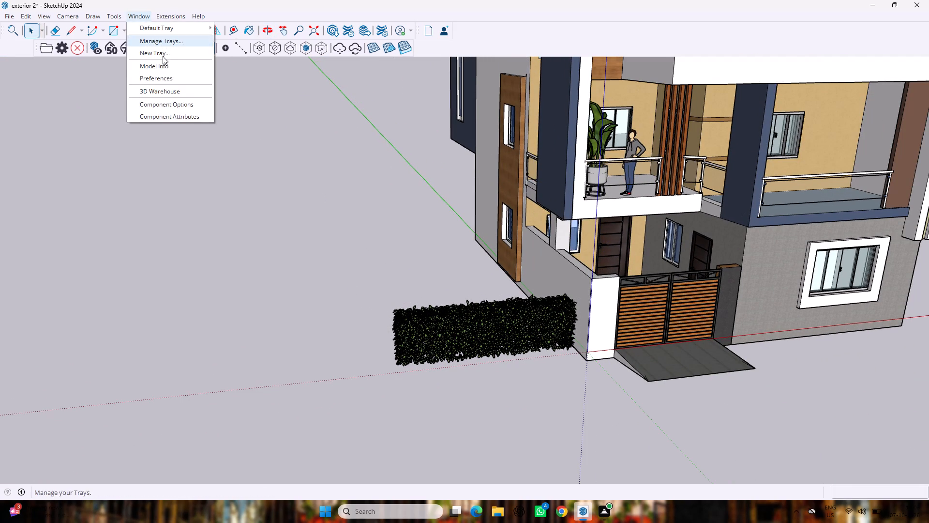
left_click(170, 91)
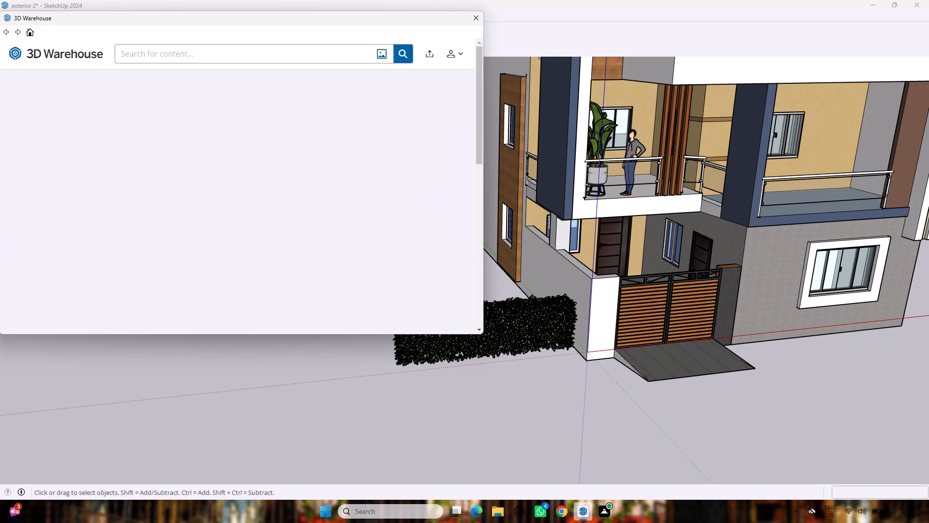
left_click_drag(150, 47, 151, 53)
type("te")
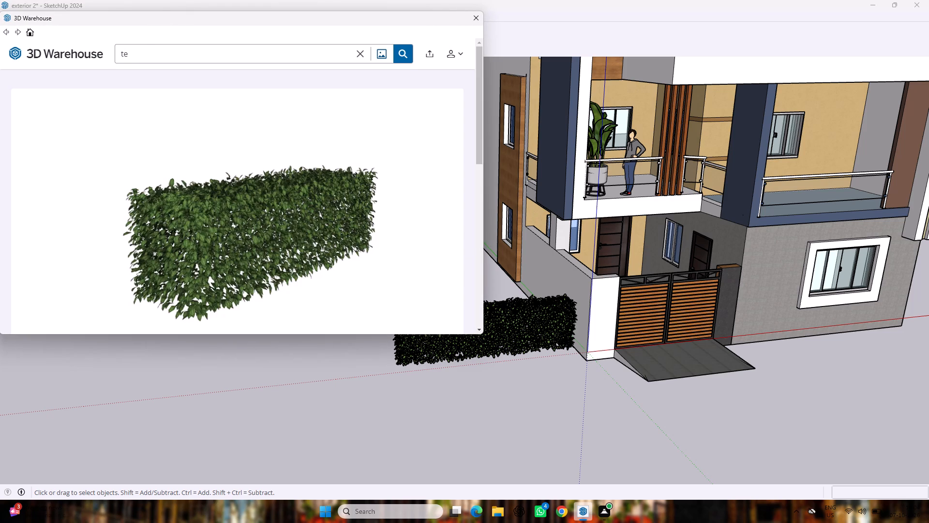
key("BackSpace")
type("ree")
key("Return")
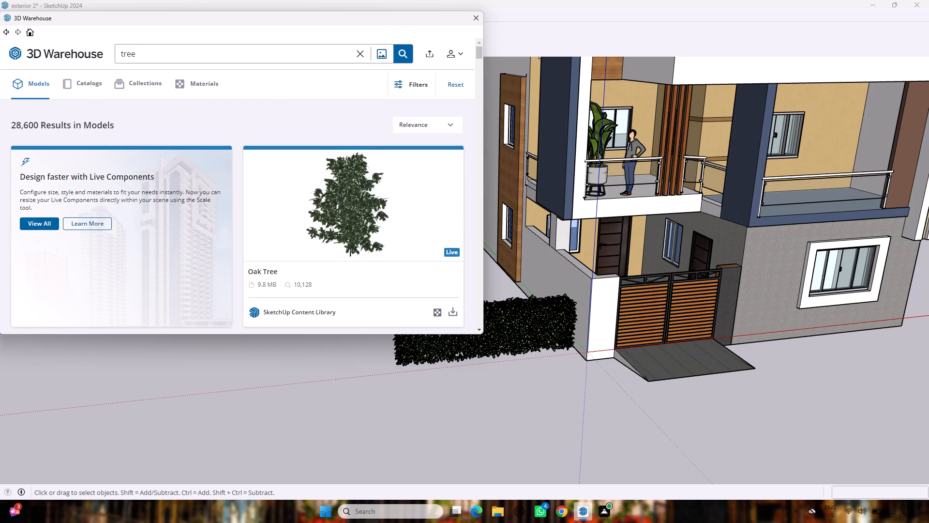
Browse the tree models in the search results for one that suits the house exterior.
scroll(309, 131, "down", 7)
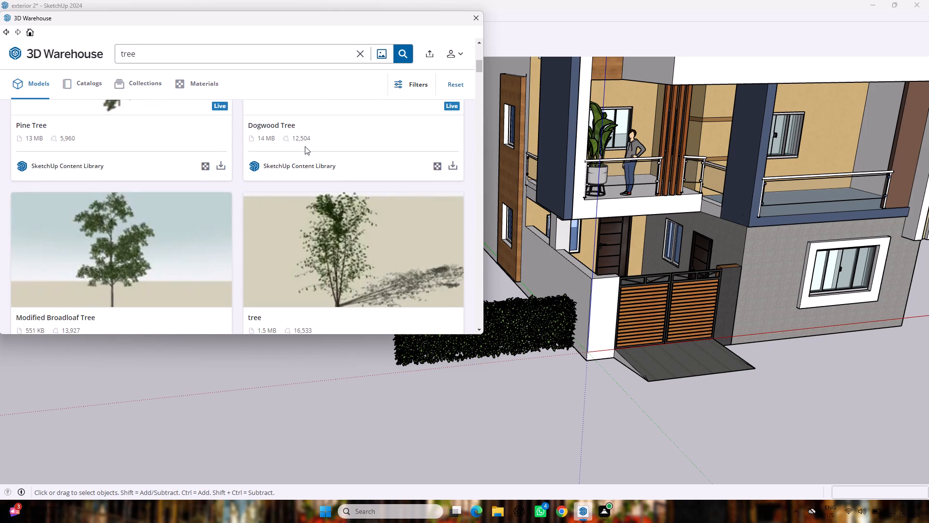
scroll(305, 146, "down", 13)
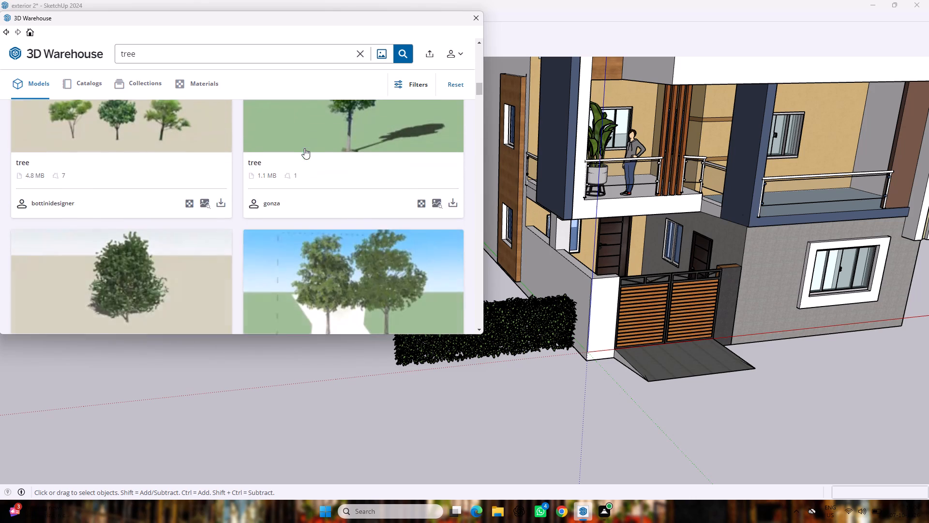
scroll(304, 148, "down", 8)
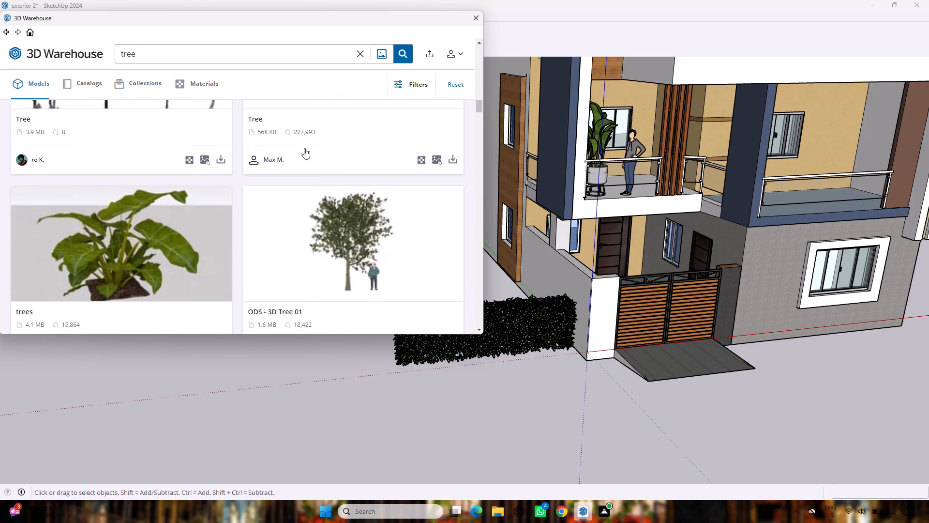
scroll(304, 148, "down", 16)
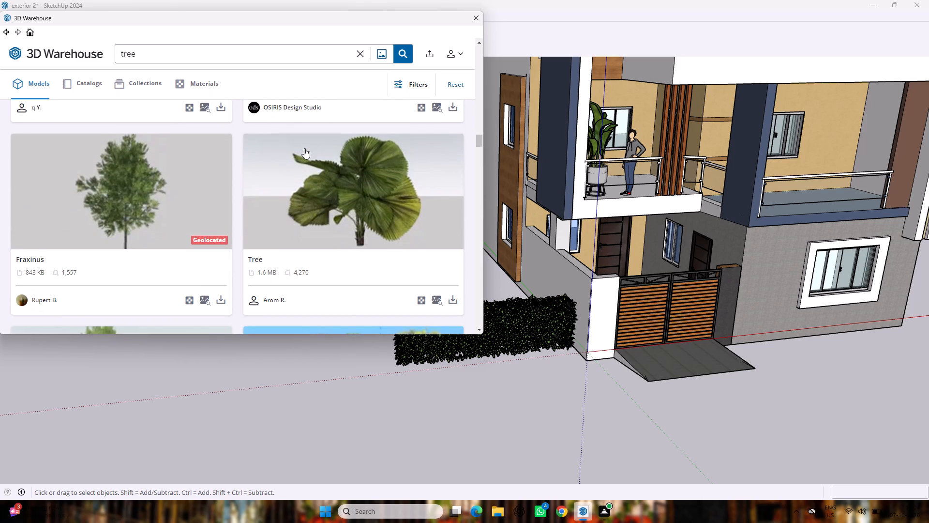
scroll(304, 148, "down", 8)
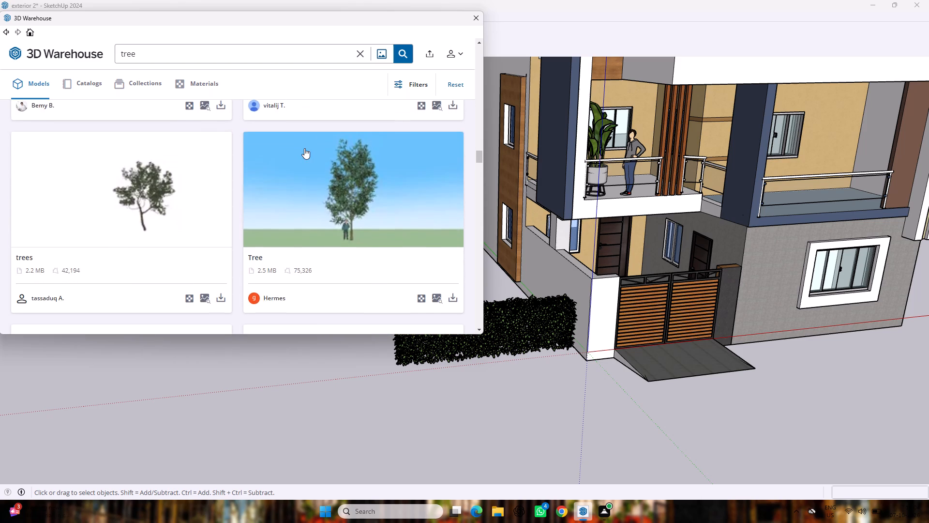
scroll(304, 148, "down", 7)
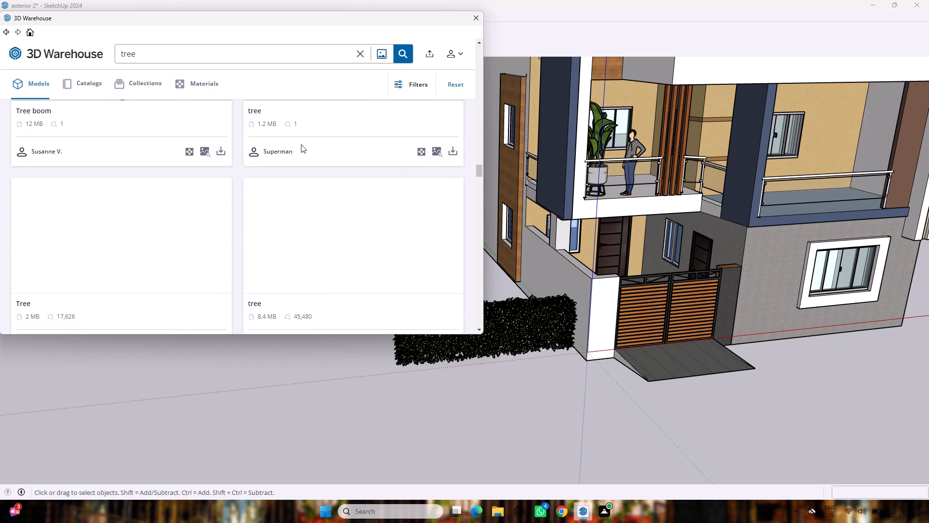
scroll(301, 144, "down", 10)
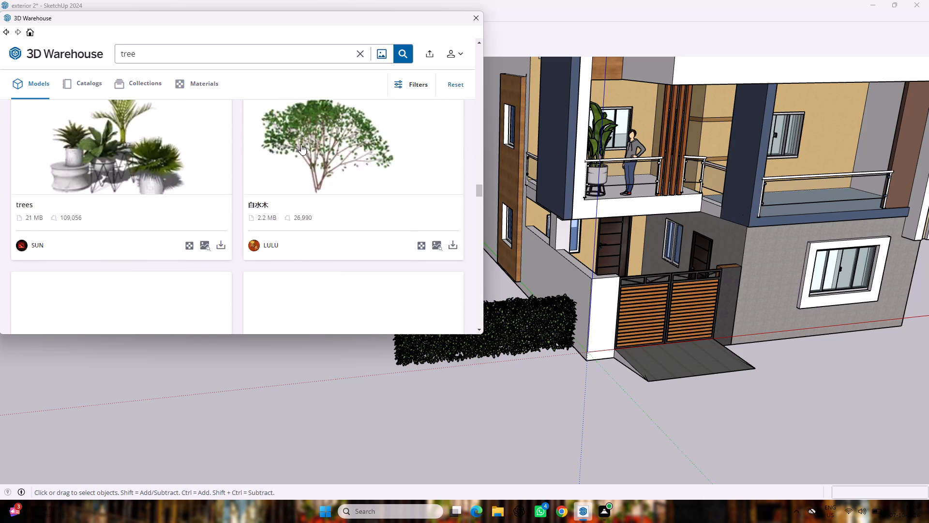
scroll(301, 144, "down", 8)
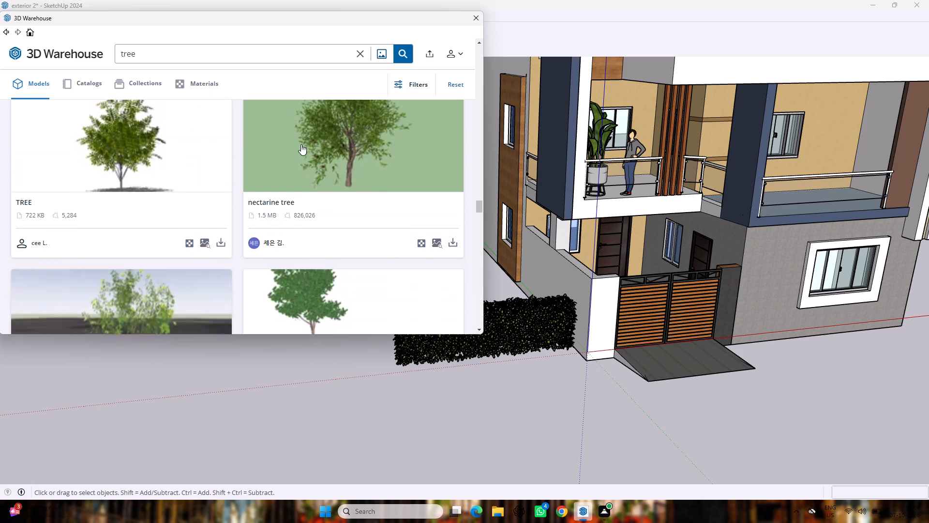
scroll(301, 144, "down", 7)
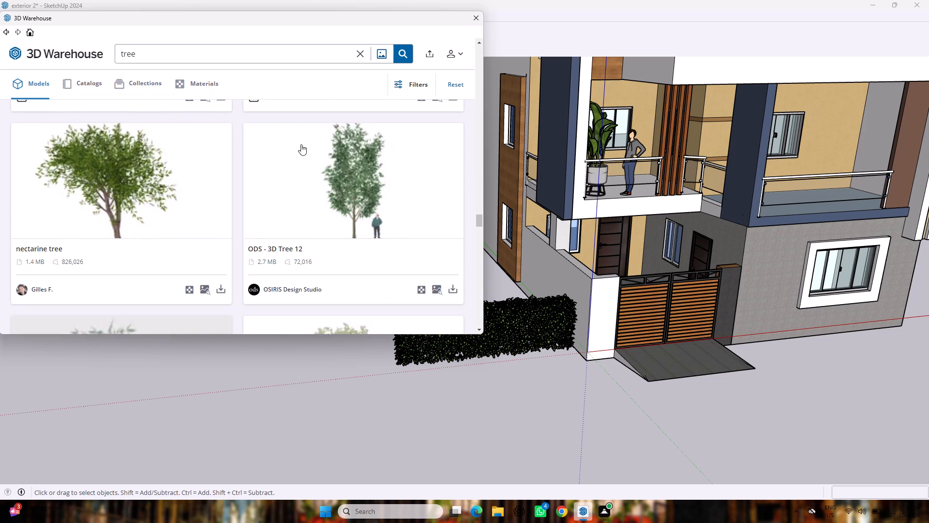
scroll(301, 144, "down", 7)
Load the tall conifer model "tree" by sketchup algeria directly into the model and place it beside the house, past the ground-floor window wall.
left_click(140, 212)
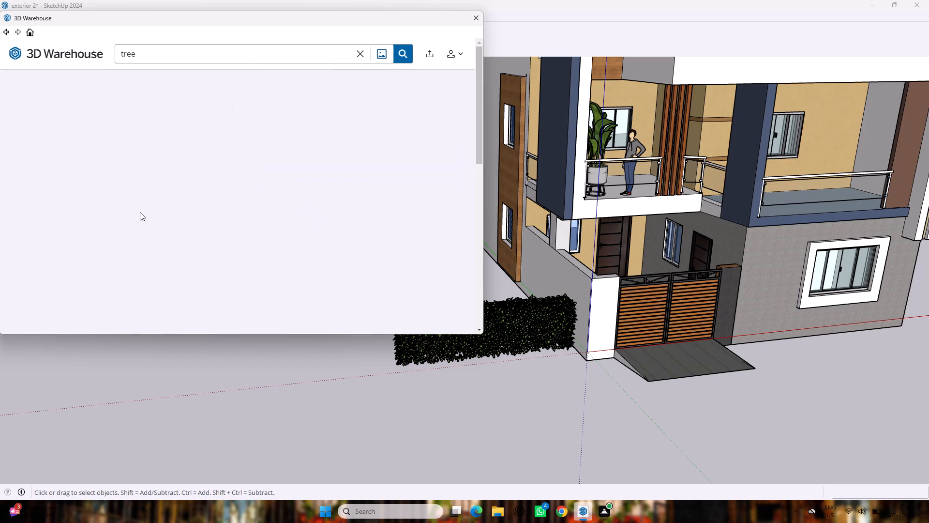
scroll(140, 212, "down", 3)
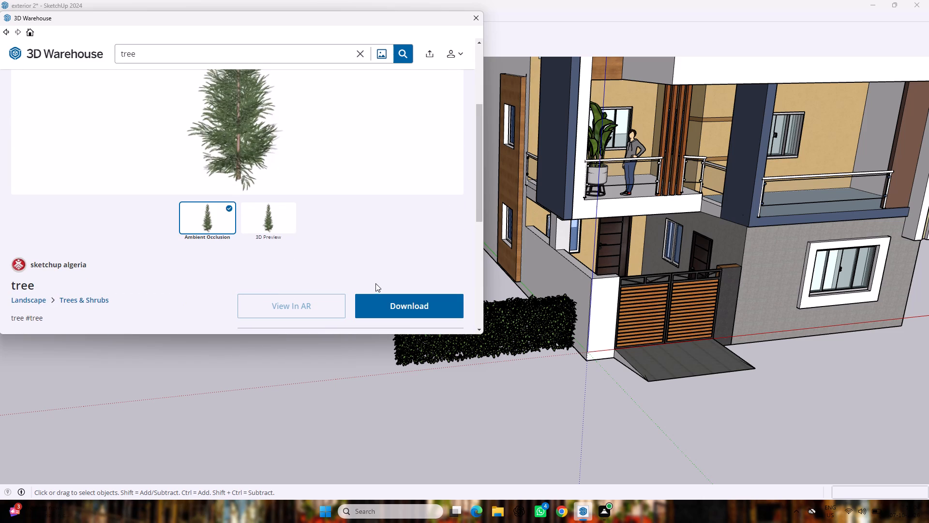
left_click(391, 298)
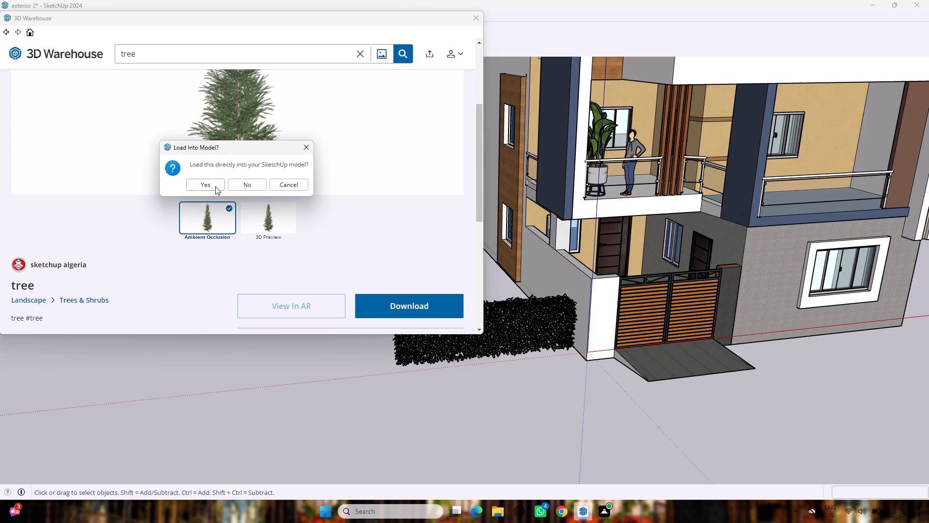
left_click(215, 186)
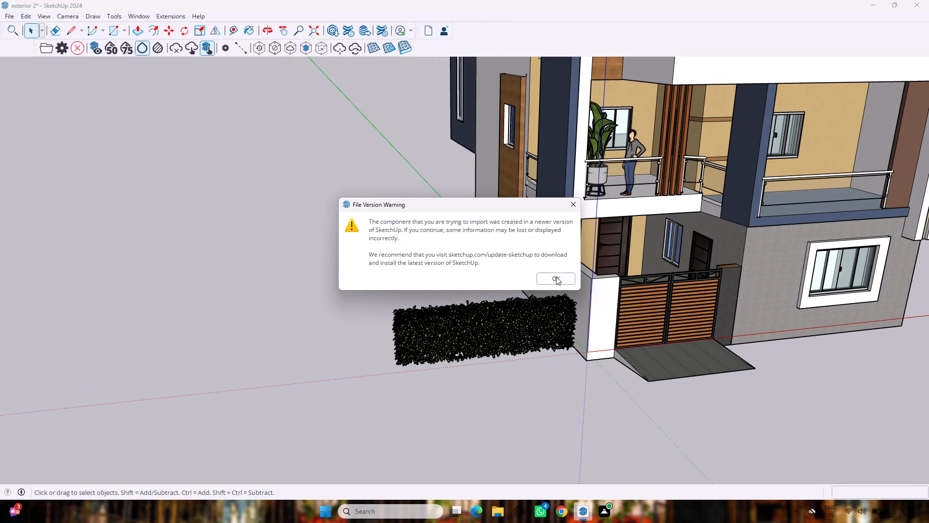
left_click(556, 277)
scroll(551, 402, "down", 5)
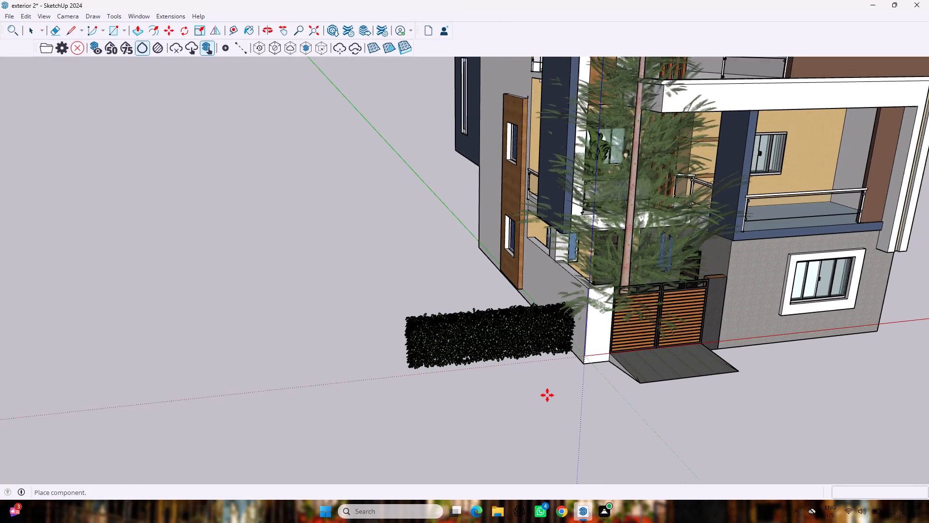
scroll(547, 395, "down", 4)
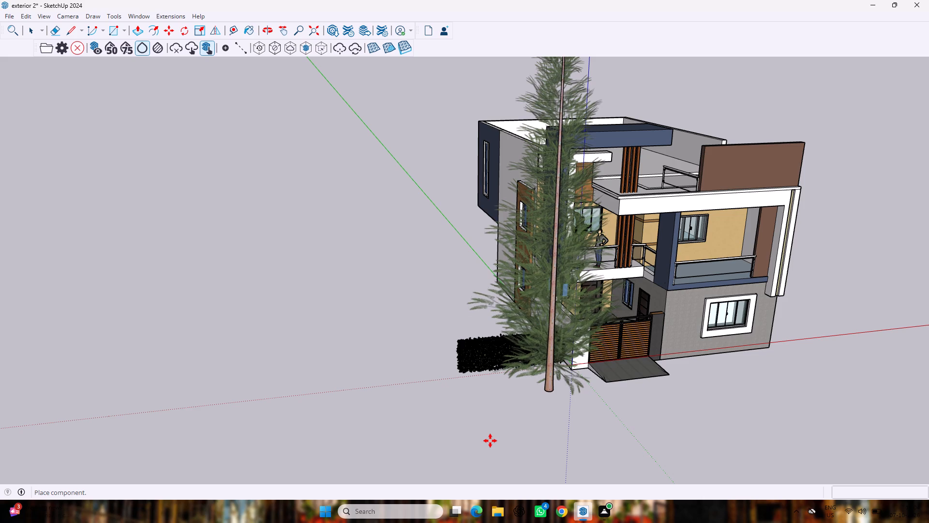
scroll(393, 234, "up", 2)
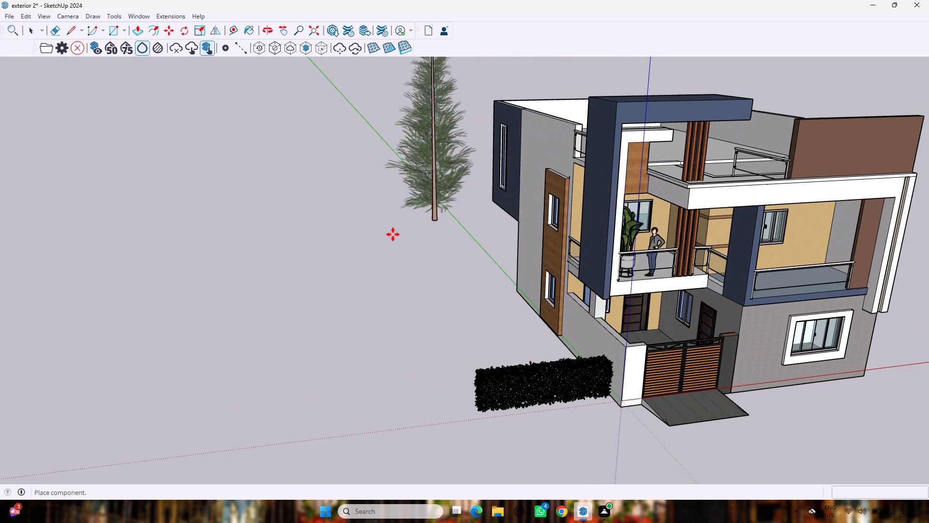
middle_click_drag(928, 248, 928, 251)
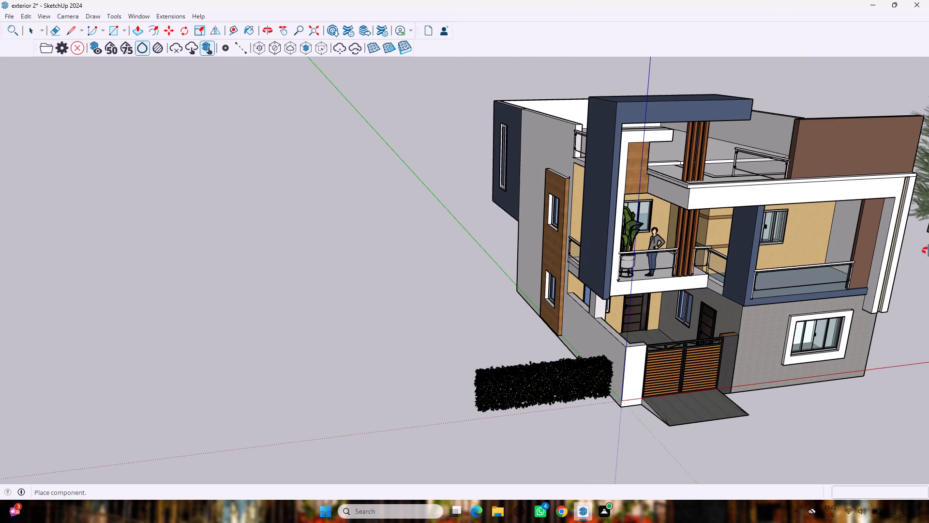
middle_click_drag(928, 251, 758, 230)
scroll(774, 239, "down", 20)
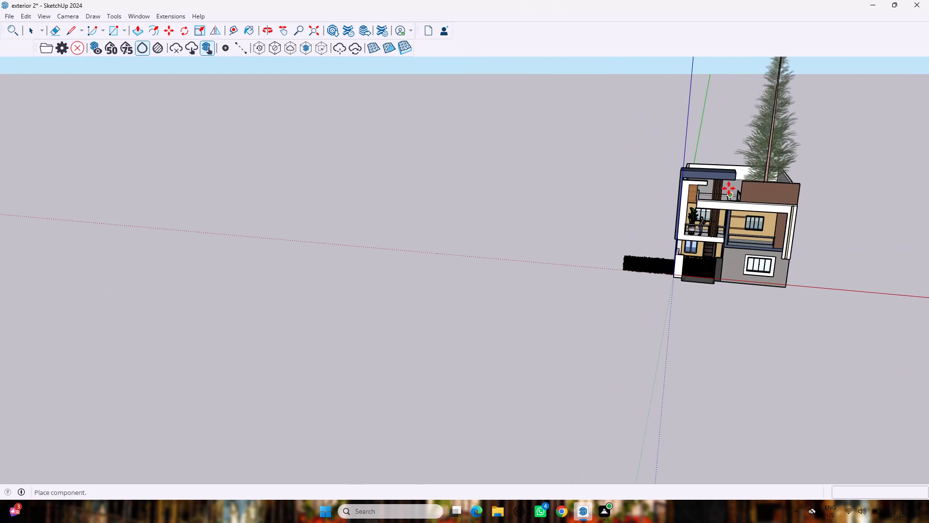
left_click(787, 270)
Move the tree by its trunk base forward, roughly level with the house's front wall and nearer to its corner.
scroll(829, 266, "up", 12)
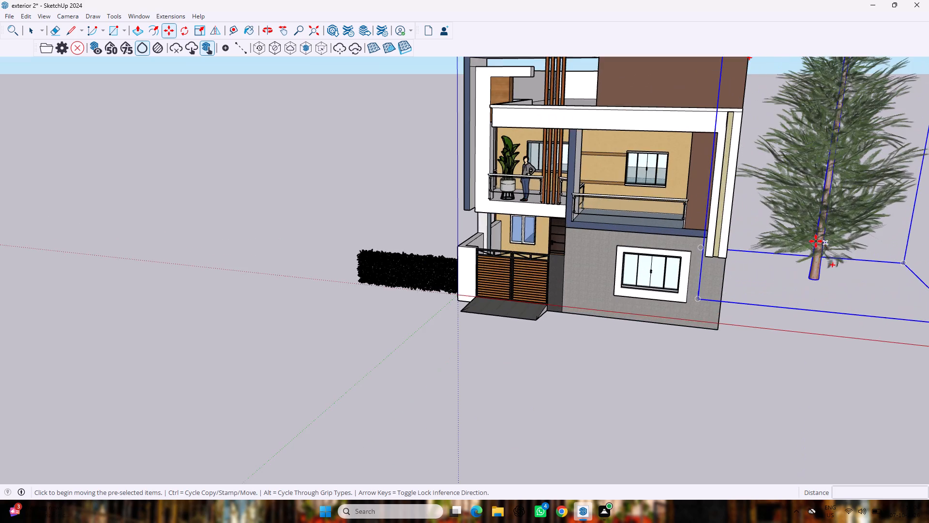
scroll(816, 241, "up", 4)
left_click_drag(815, 296, 818, 317)
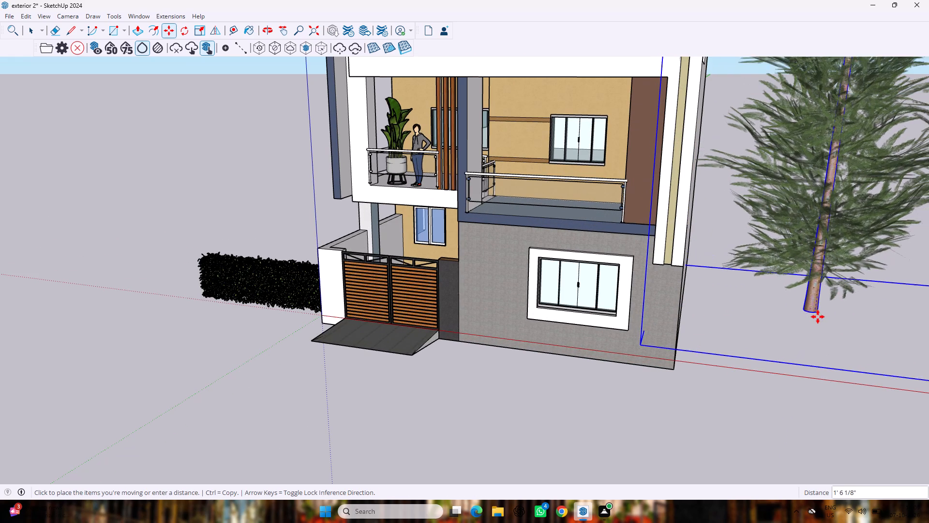
left_click_drag(818, 317, 817, 338)
scroll(819, 321, "up", 5)
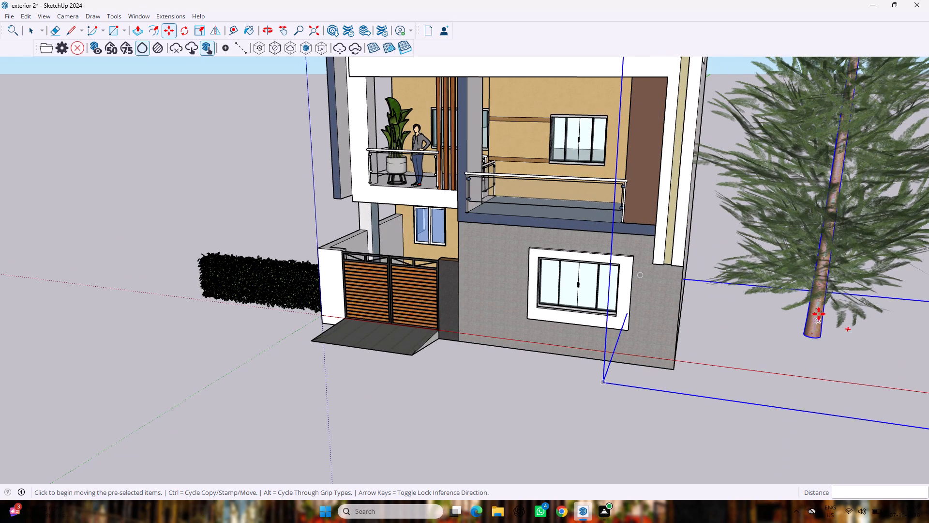
left_click_drag(823, 345, 811, 375)
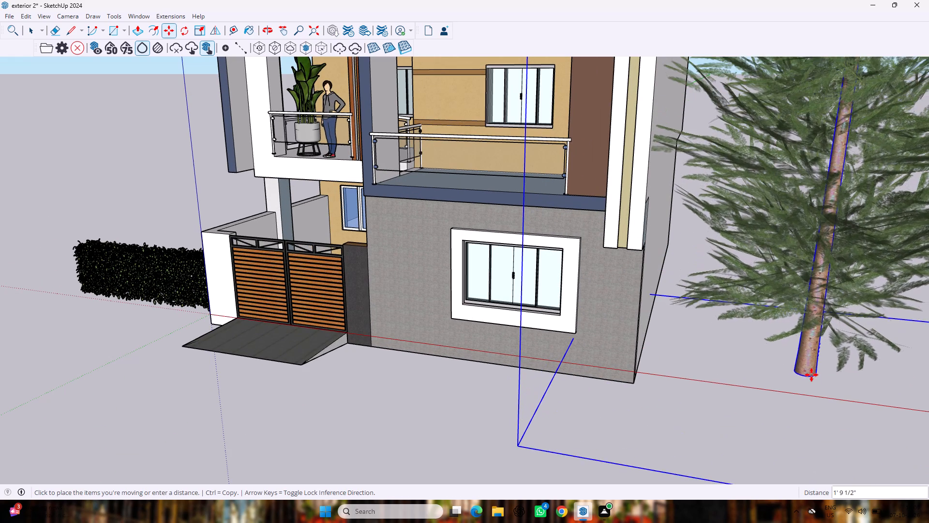
left_click_drag(811, 375, 803, 370)
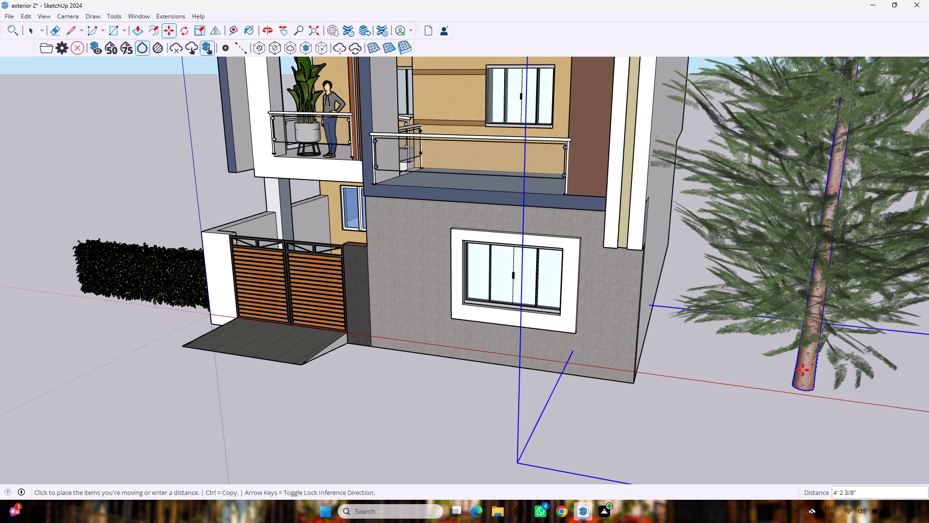
left_click_drag(803, 370, 764, 377)
Move the tree by its trunk base about 6' 5" away from the house's front corner and clear the selection.
scroll(735, 328, "down", 5)
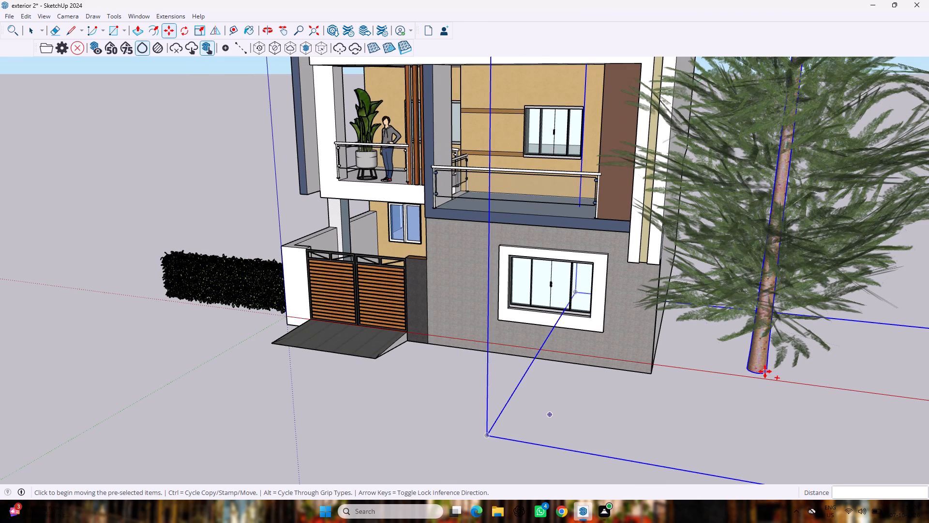
left_click_drag(765, 371, 745, 377)
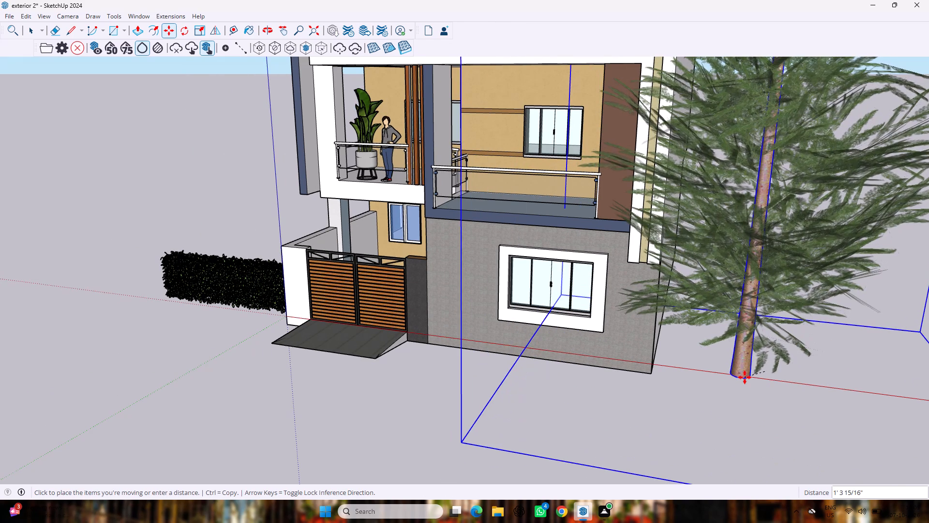
left_click_drag(745, 377, 750, 353)
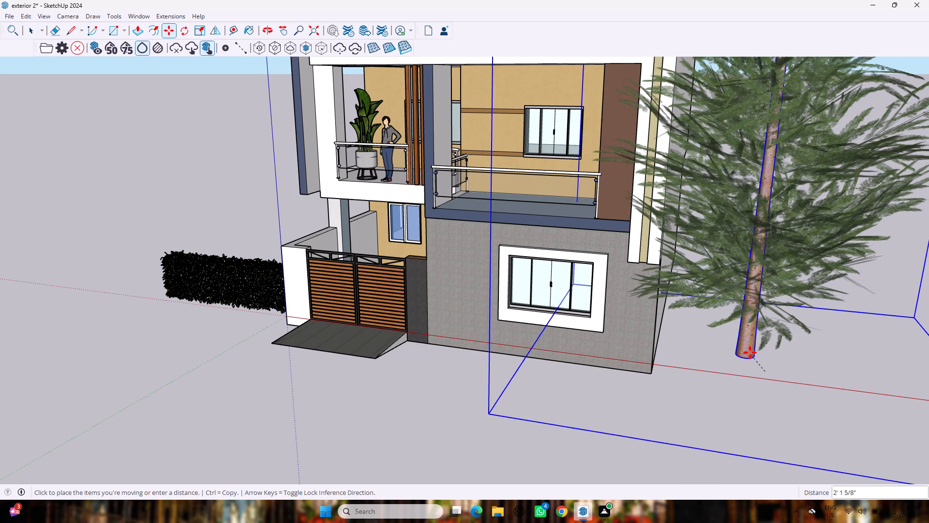
left_click_drag(750, 353, 788, 349)
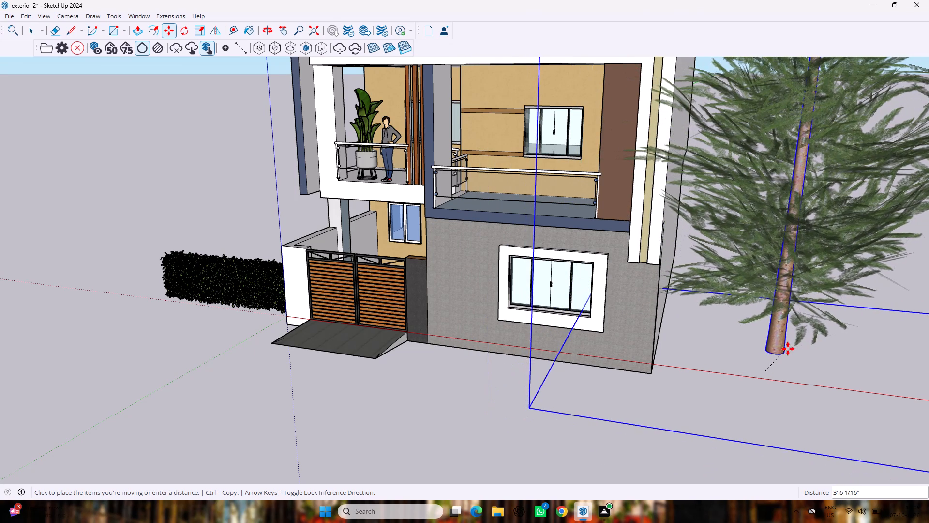
left_click_drag(788, 349, 854, 347)
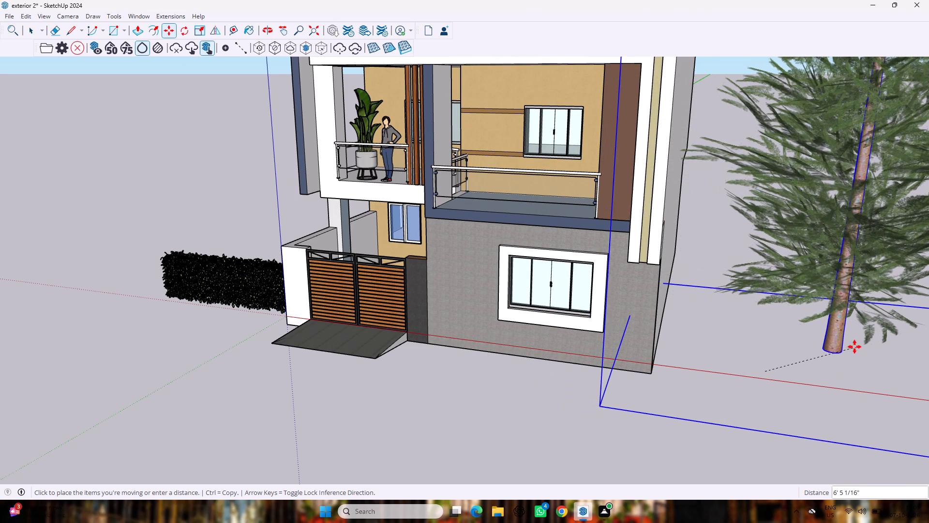
left_click_drag(854, 347, 853, 344)
left_click(764, 342)
key("space")
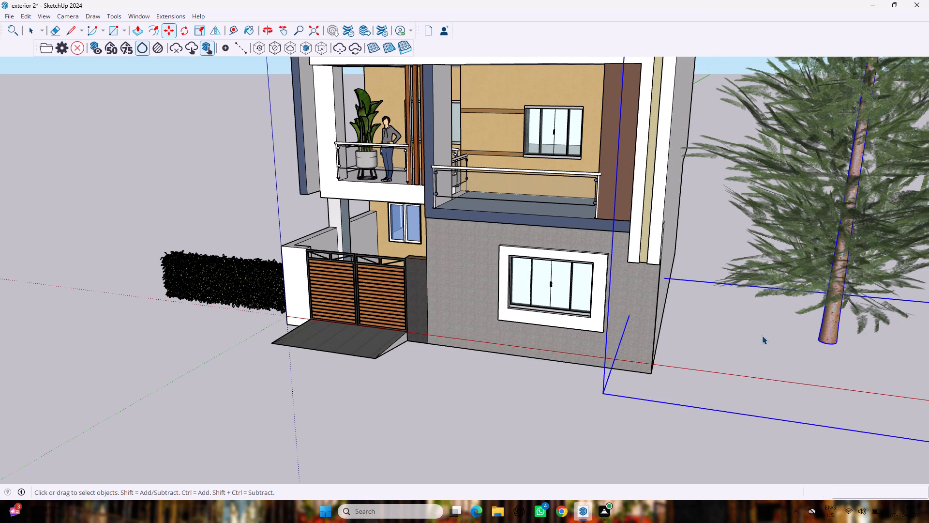
left_click(330, 429)
Examine the conifer's position relative to the whole house from the front and the hedge side.
scroll(340, 398, "down", 9)
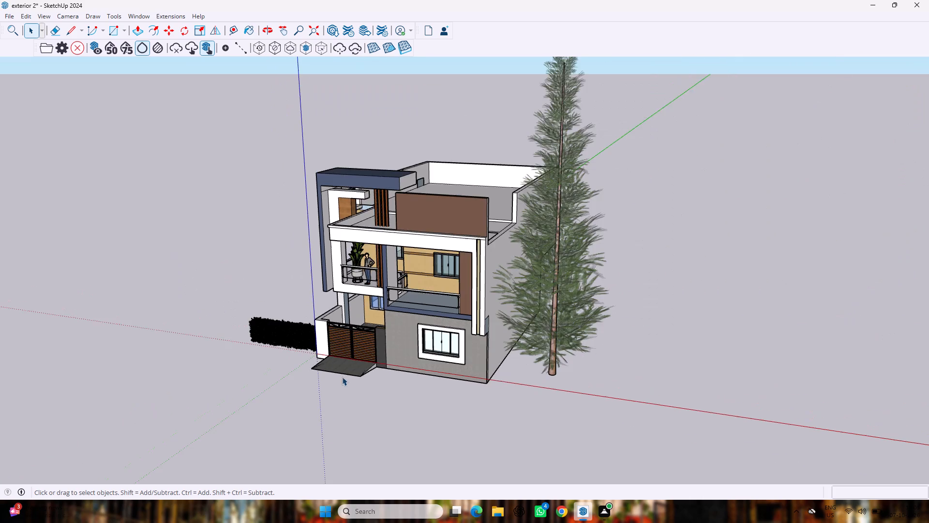
middle_click_drag(338, 379, 616, 311)
scroll(518, 386, "up", 2)
middle_click_drag(519, 385, 519, 386)
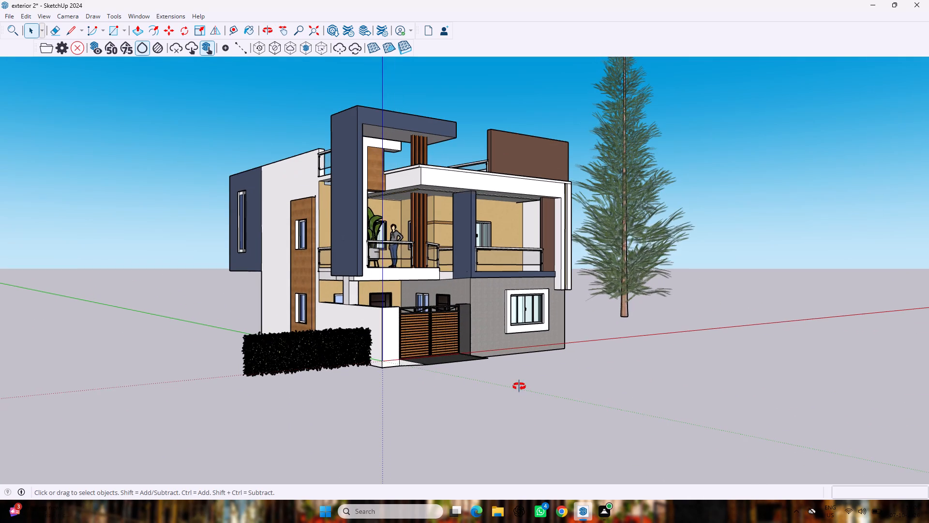
middle_click_drag(519, 386, 524, 414)
scroll(520, 389, "up", 1)
scroll(524, 414, "down", 4)
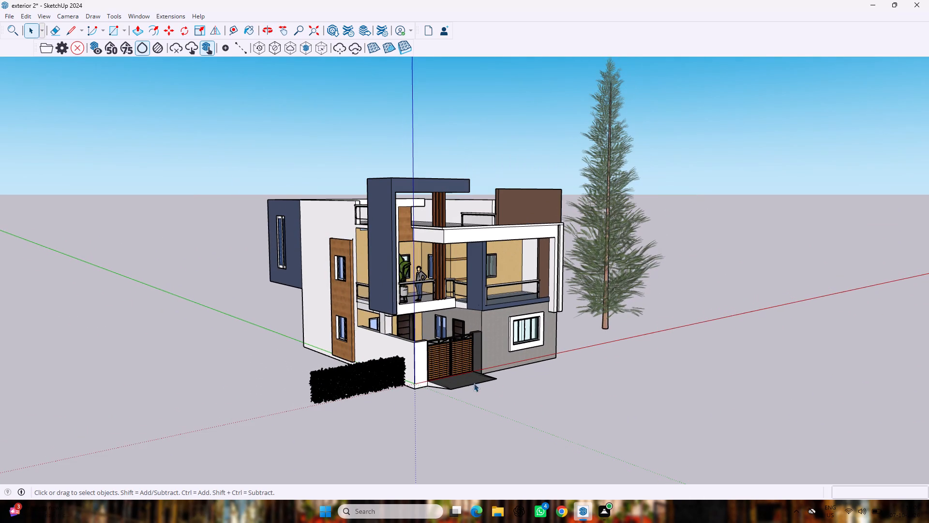
Search 3D Warehouse for "tree" and show the matching collections.
left_click(134, 16)
left_click(165, 90)
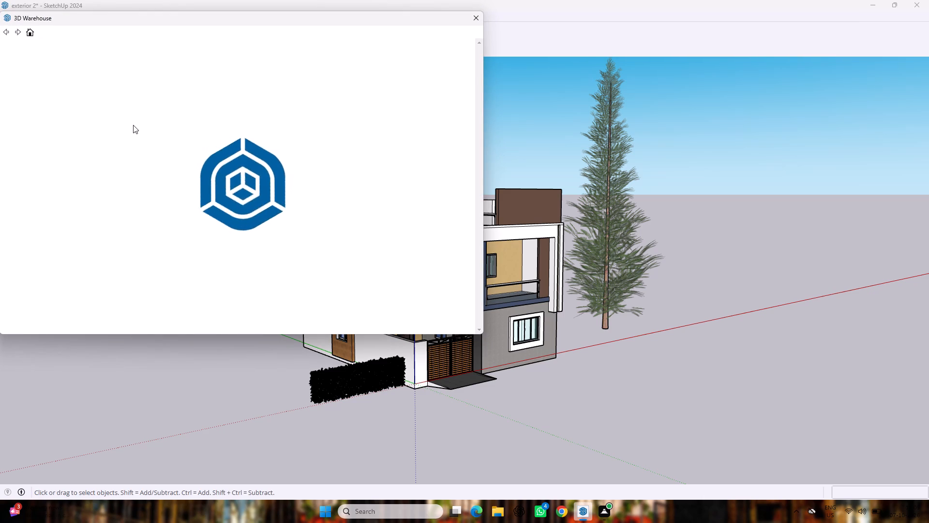
left_click(173, 52)
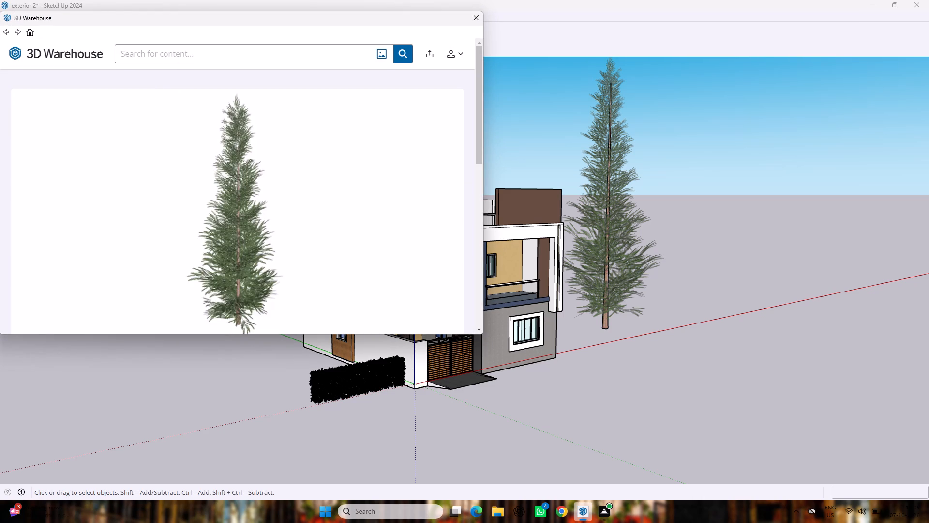
type("tree")
key("Return")
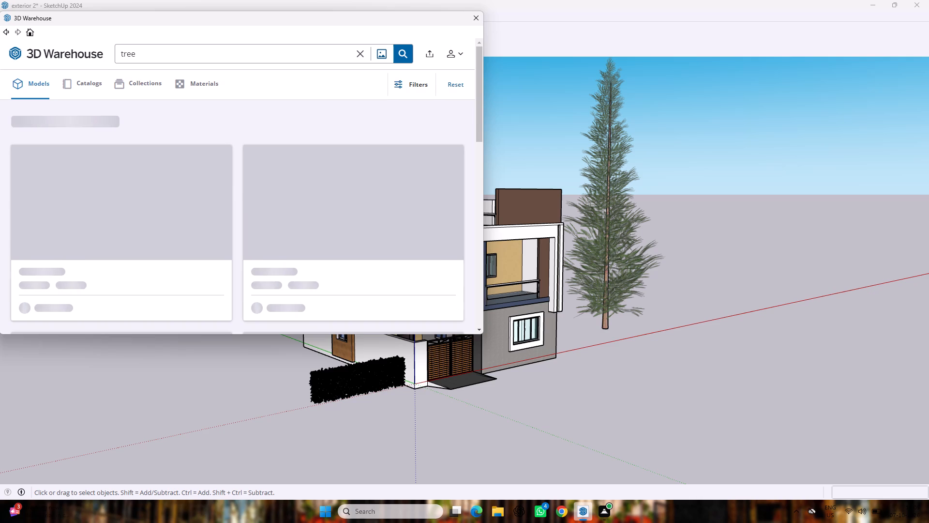
left_click(153, 92)
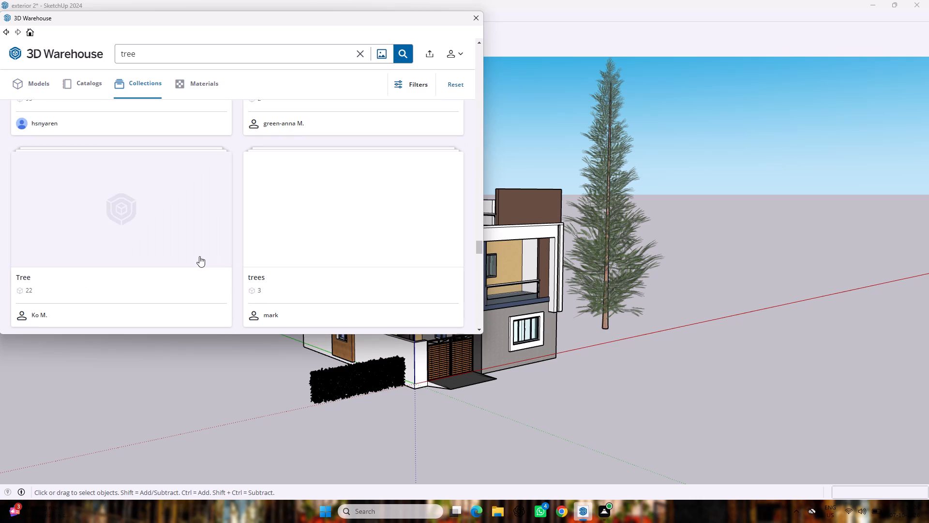
Browse the tree collections in the search results for one with trees that suit the house exterior.
scroll(199, 256, "down", 4)
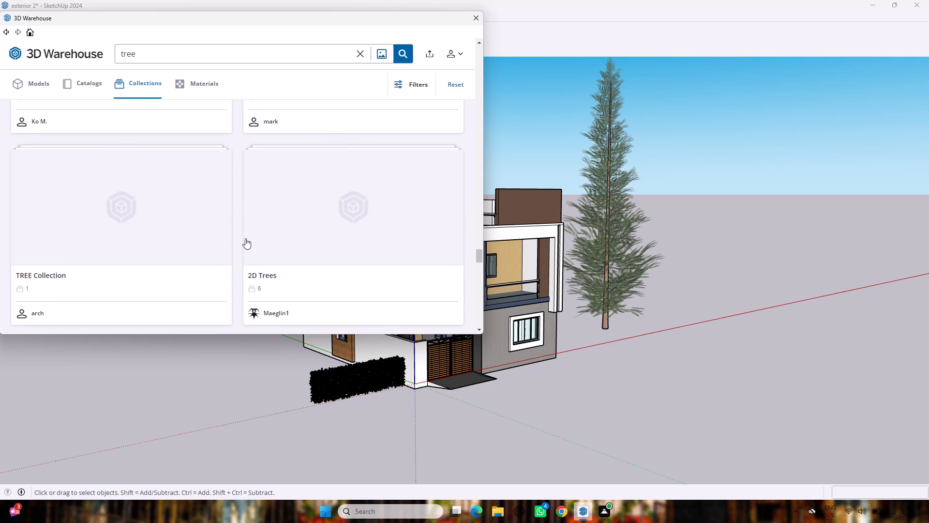
scroll(256, 229, "up", 5)
scroll(258, 221, "down", 6)
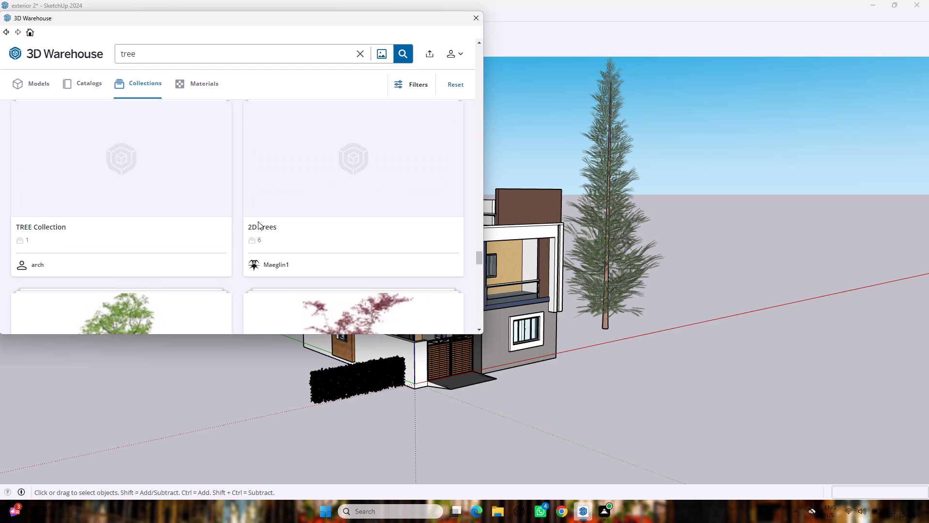
scroll(258, 221, "down", 3)
scroll(258, 221, "up", 6)
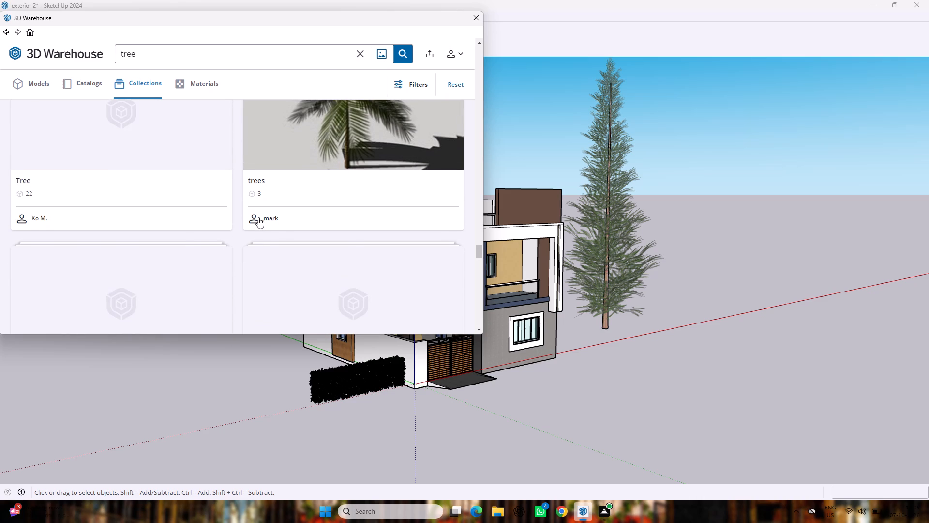
scroll(270, 224, "down", 3)
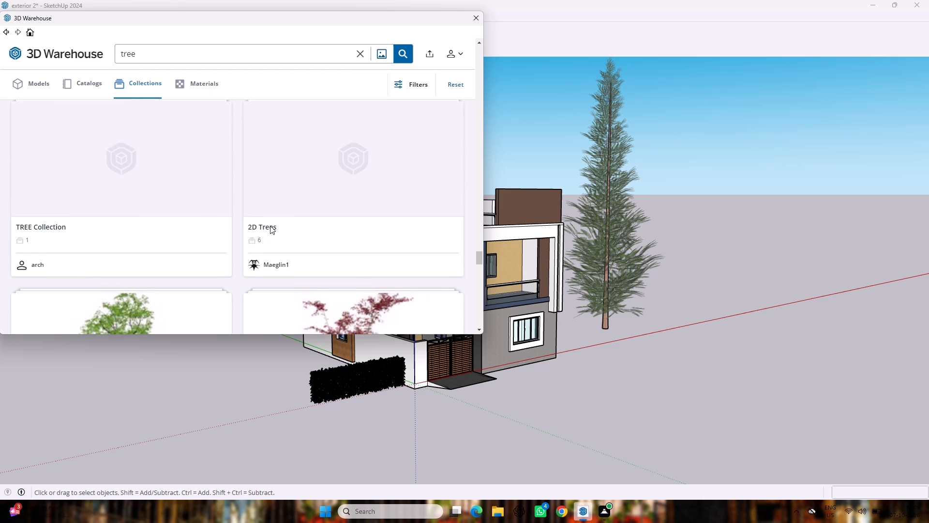
scroll(270, 226, "down", 9)
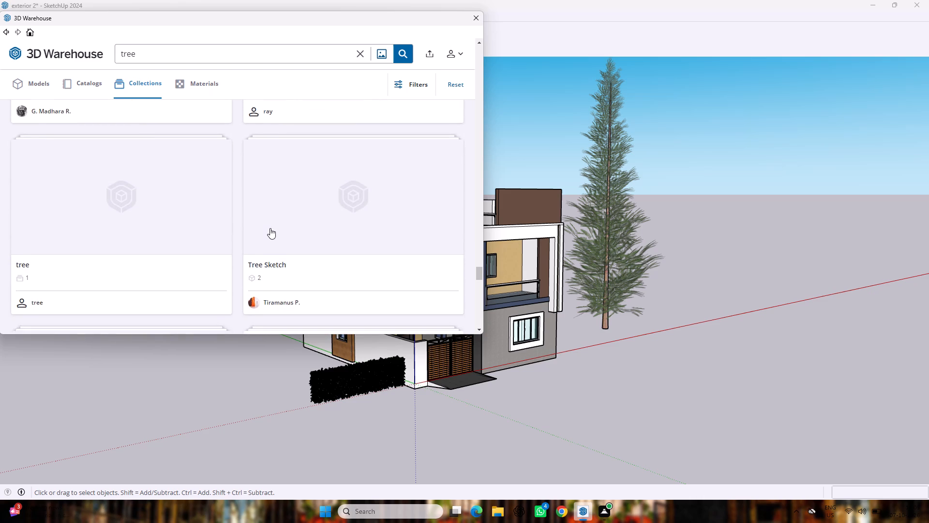
scroll(270, 228, "up", 16)
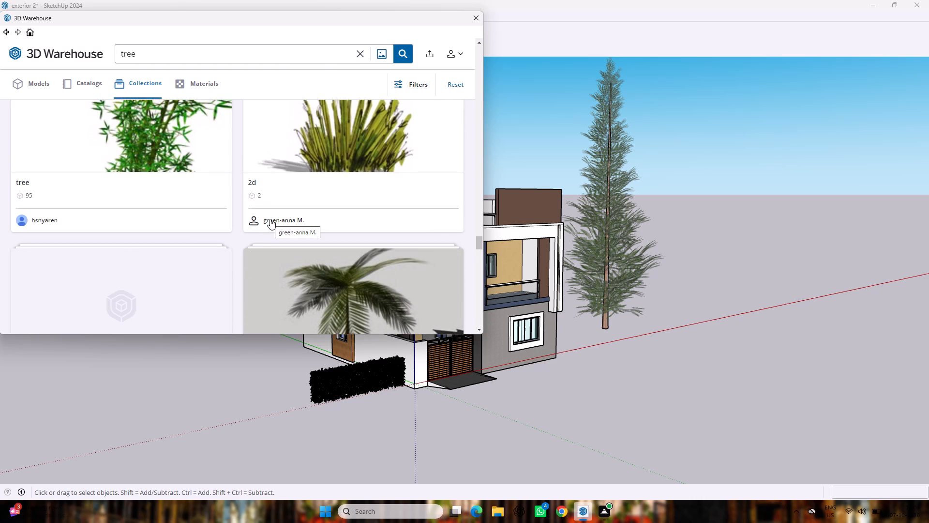
scroll(270, 219, "down", 20)
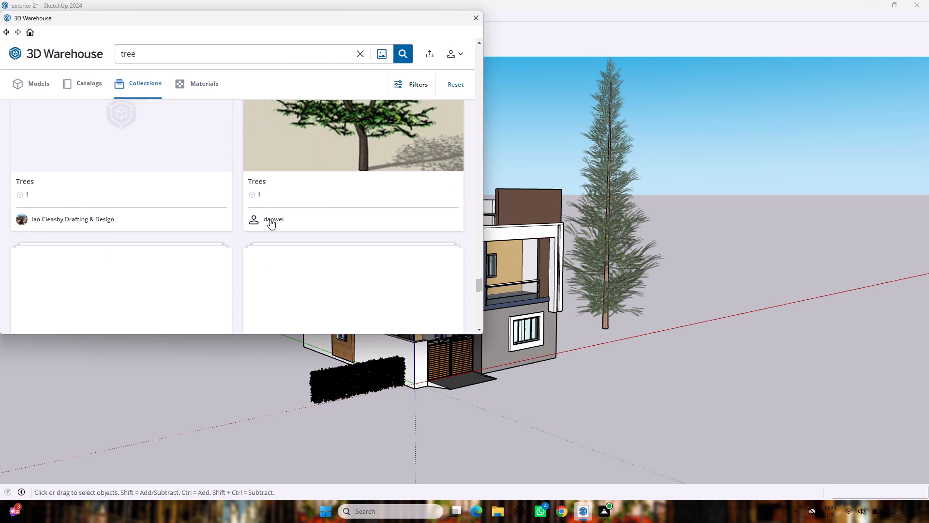
scroll(243, 244, "down", 3)
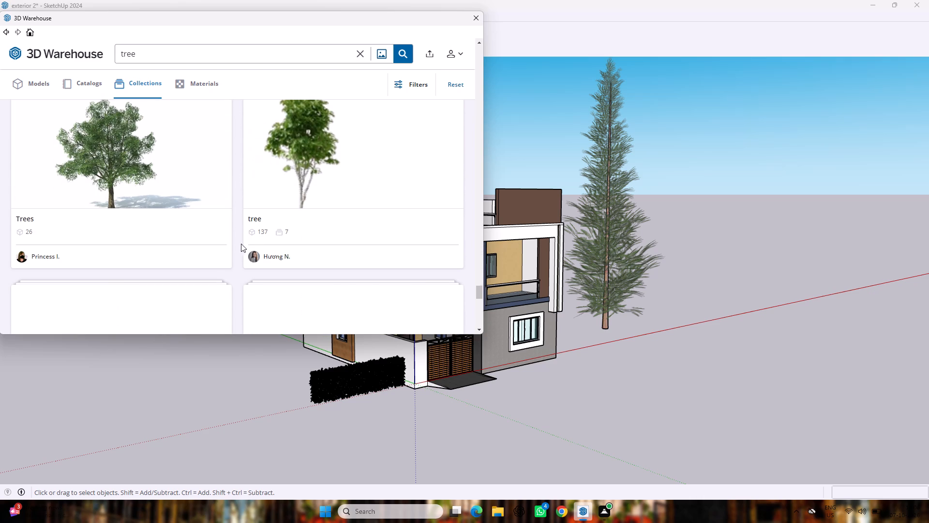
Open the 26-model "Trees" collection and look through its models for a suitable tree set.
left_click(149, 184)
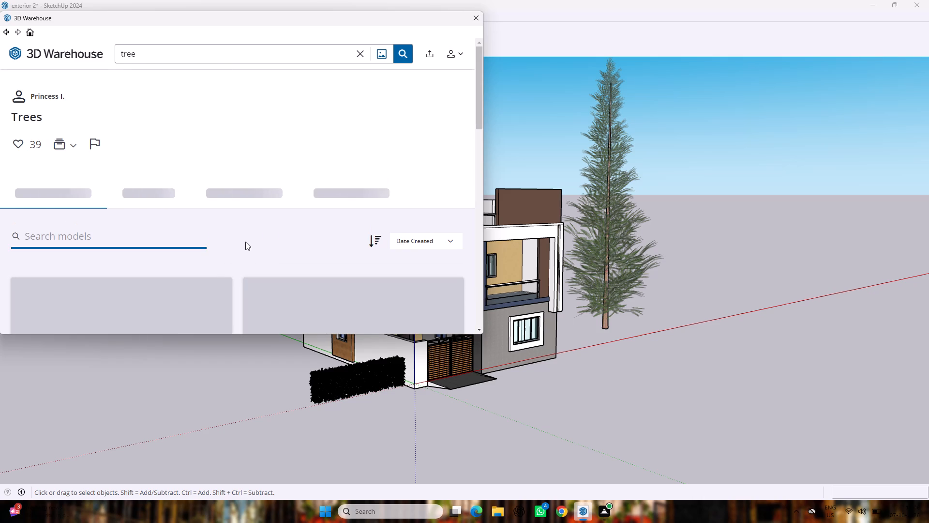
scroll(234, 223, "down", 4)
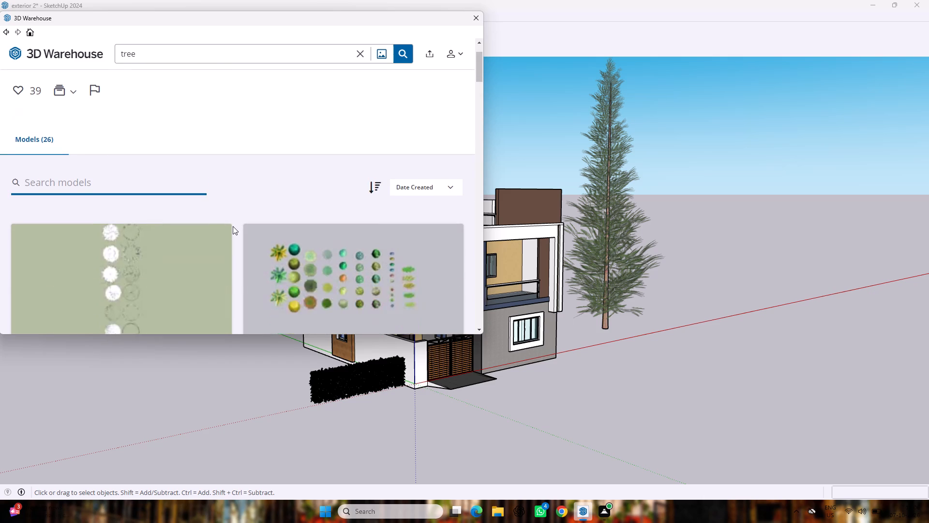
scroll(233, 227, "down", 5)
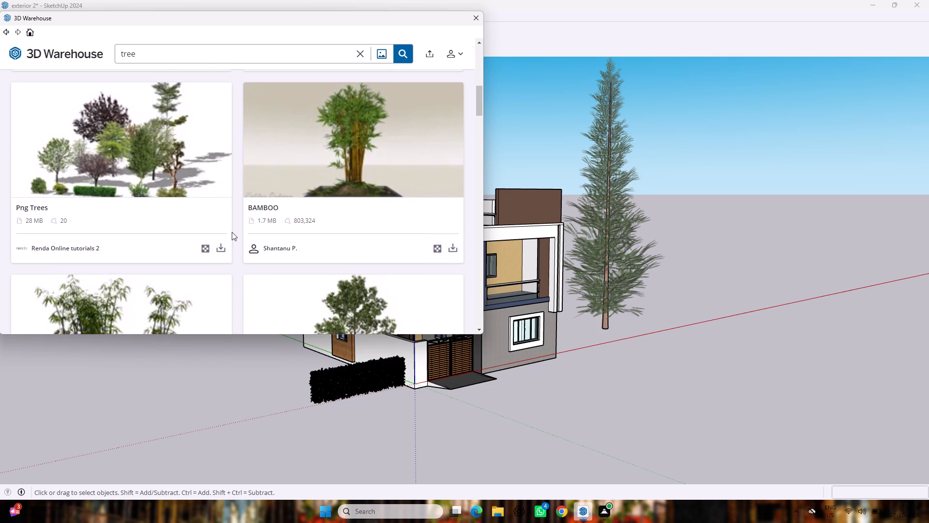
scroll(232, 232, "down", 9)
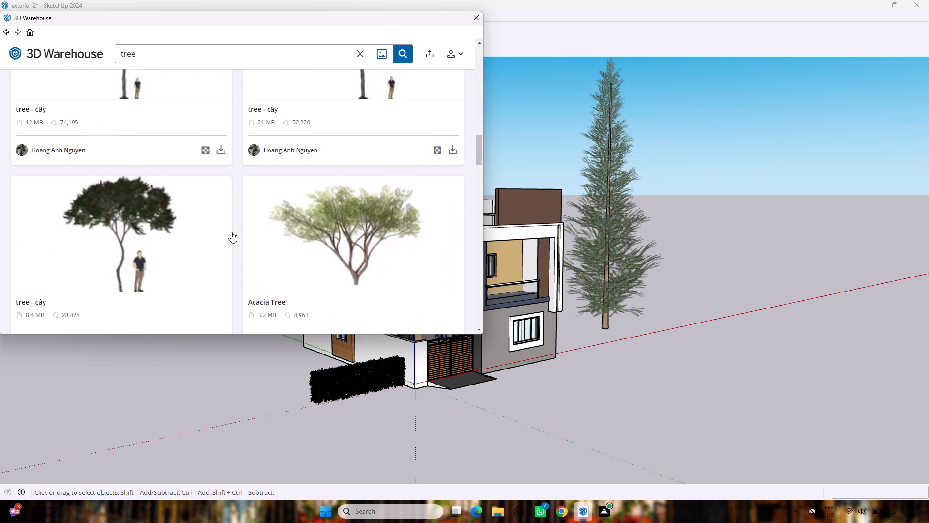
scroll(231, 232, "down", 3)
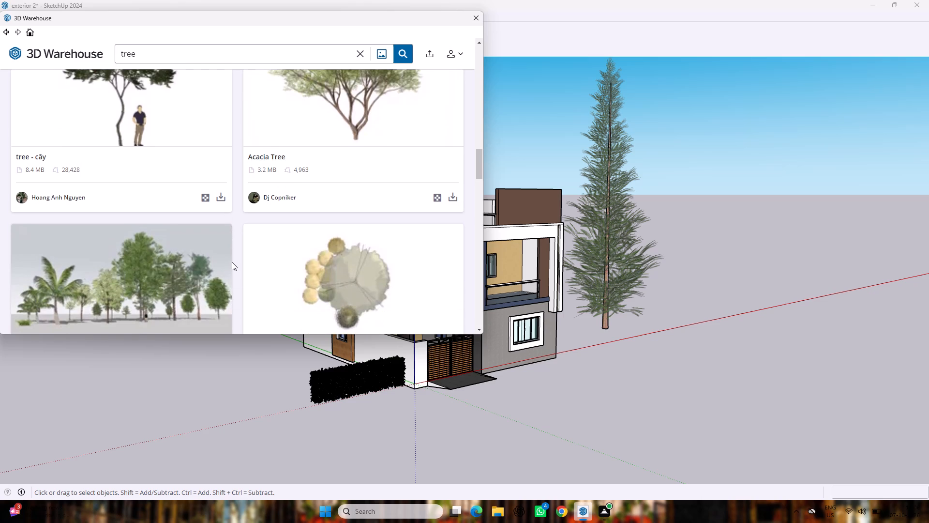
scroll(231, 263, "down", 2)
Load the "Tree" group model by ArchiBoy directly into the model and place it on open ground well away from the house.
left_click(218, 290)
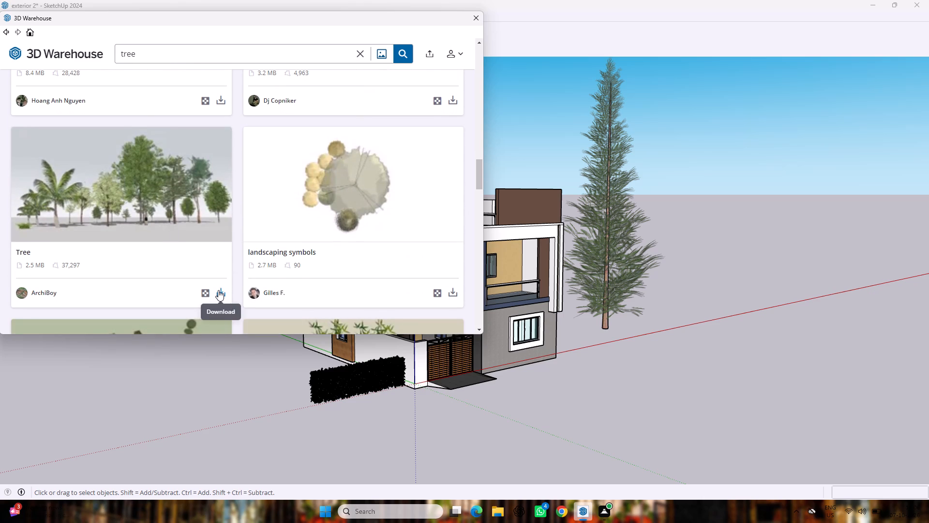
left_click(206, 180)
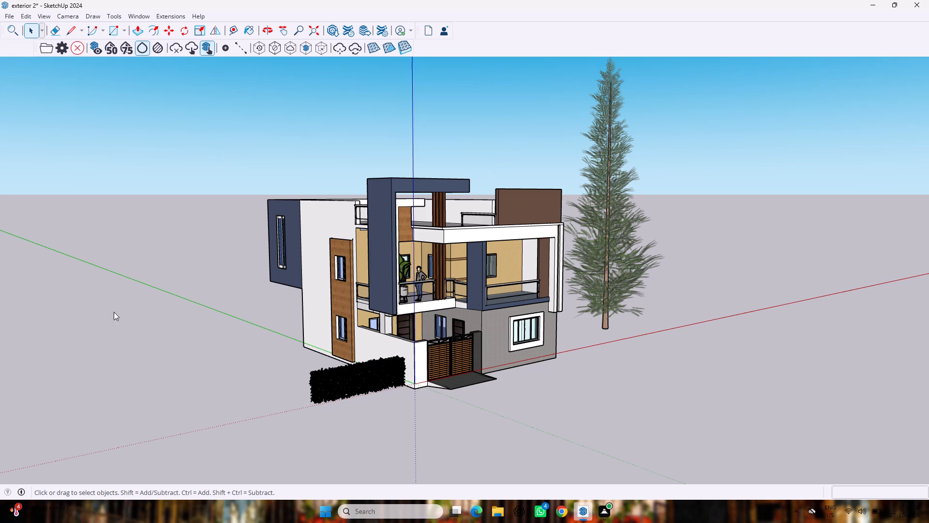
scroll(135, 321, "down", 4)
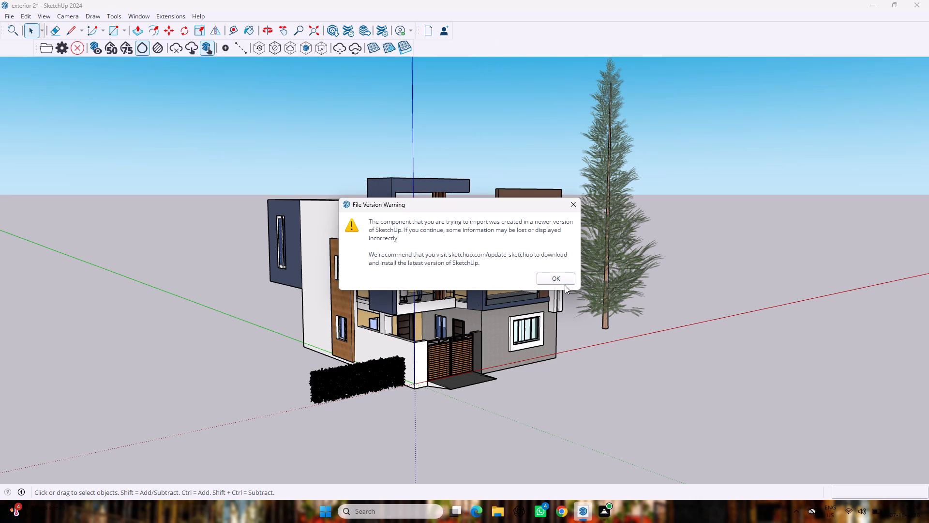
left_click(566, 283)
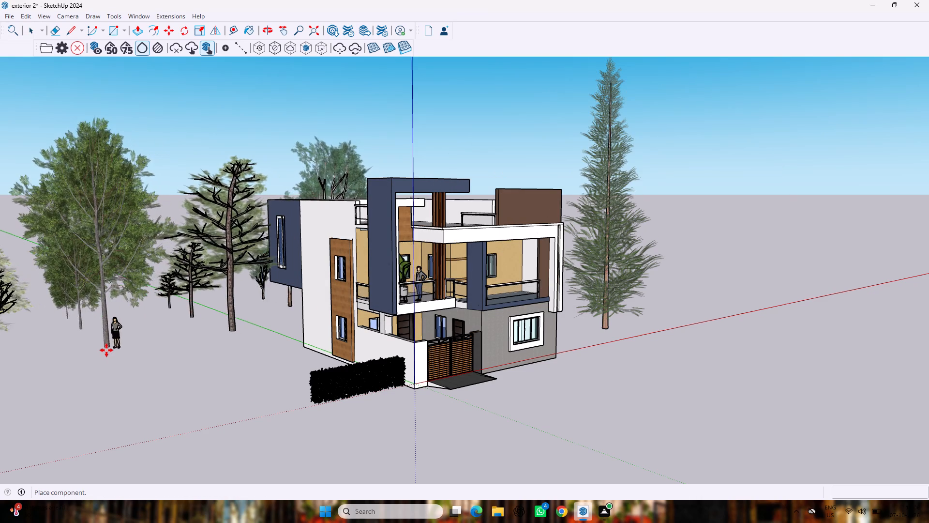
scroll(105, 348, "down", 4)
scroll(103, 332, "up", 1)
scroll(103, 300, "down", 20)
scroll(103, 300, "down", 4)
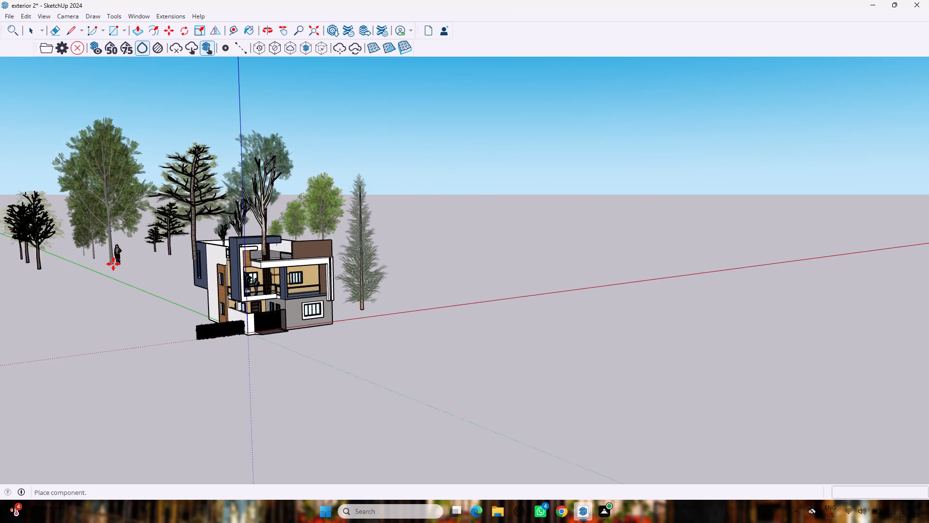
scroll(113, 264, "down", 12)
left_click(493, 374)
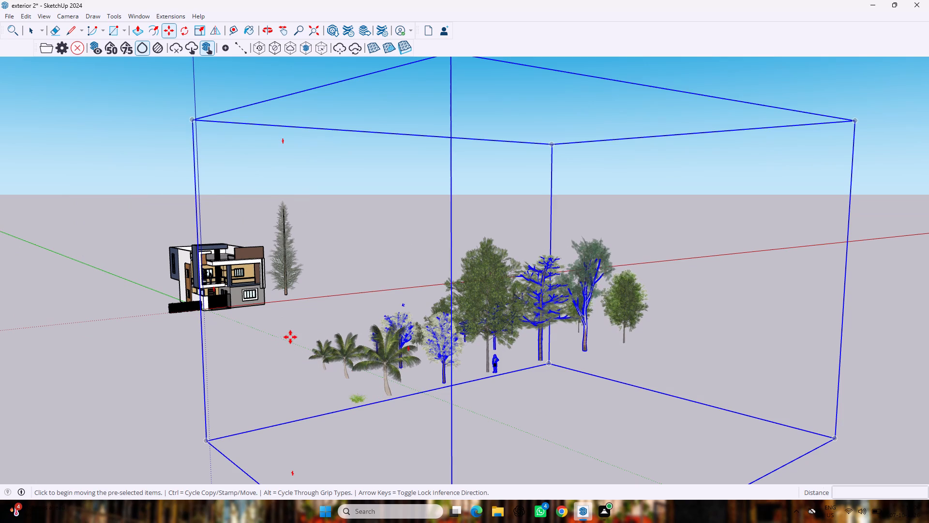
Explode the placed tree set into its separate plants and clear the selection of them.
right_click(391, 393)
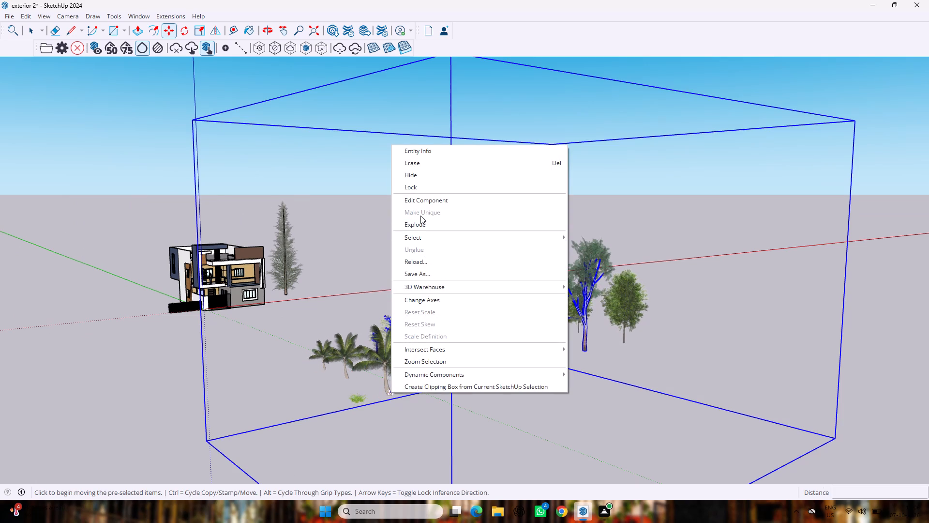
left_click(420, 227)
key("space")
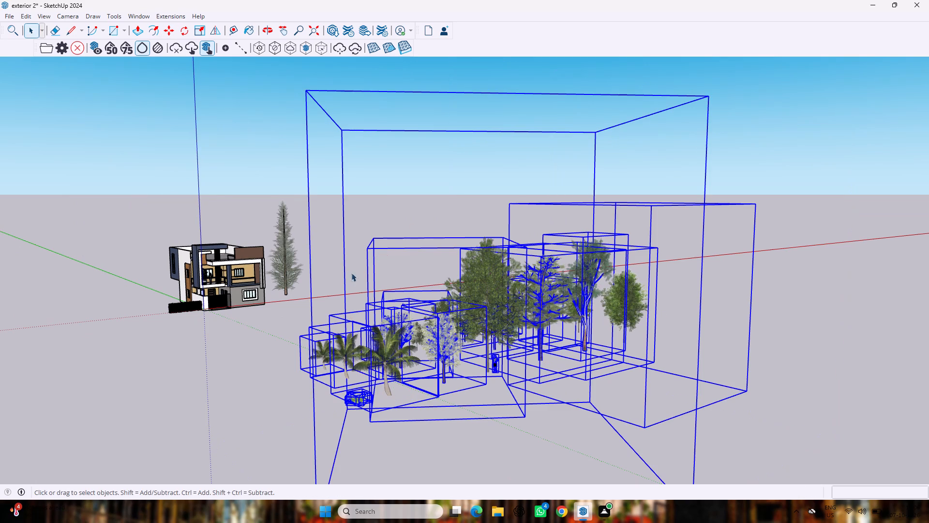
left_click(266, 289)
Examine the exploded tree set from several distances and angles for plants that can be used beside the house.
scroll(303, 338, "up", 8)
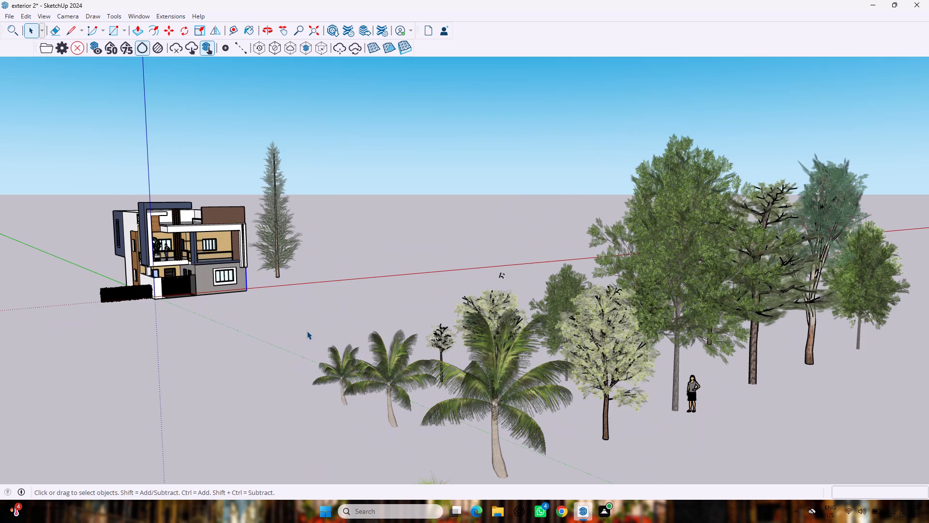
scroll(307, 331, "up", 2)
scroll(322, 366, "down", 2)
scroll(362, 429, "down", 1)
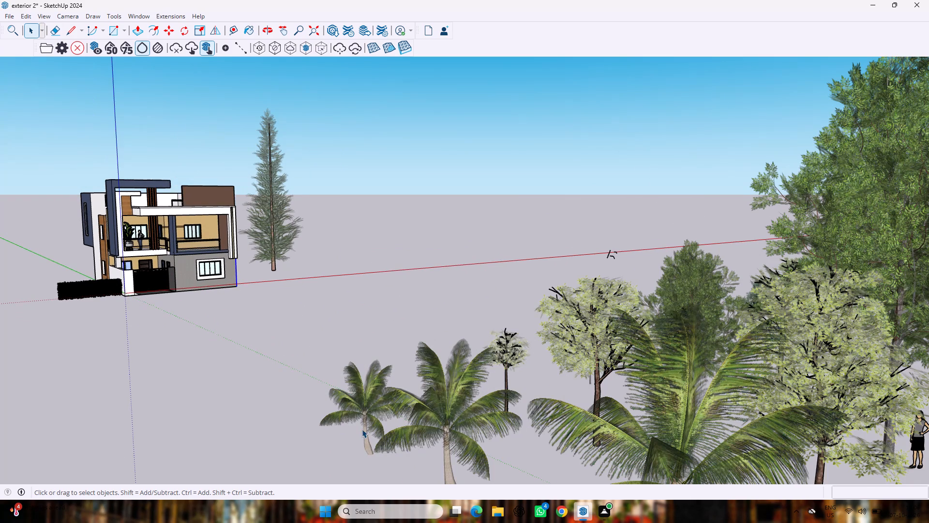
scroll(362, 429, "down", 9)
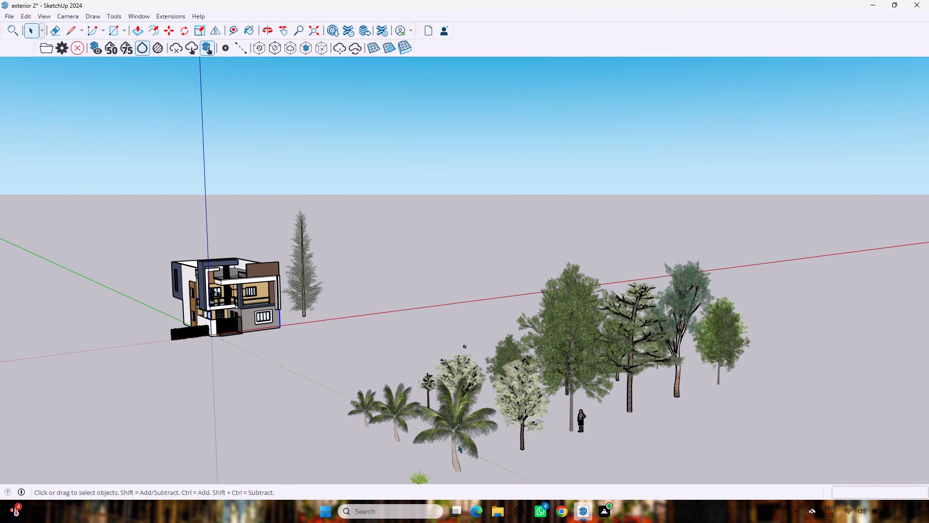
scroll(466, 444, "up", 6)
middle_click_drag(344, 396, 426, 360)
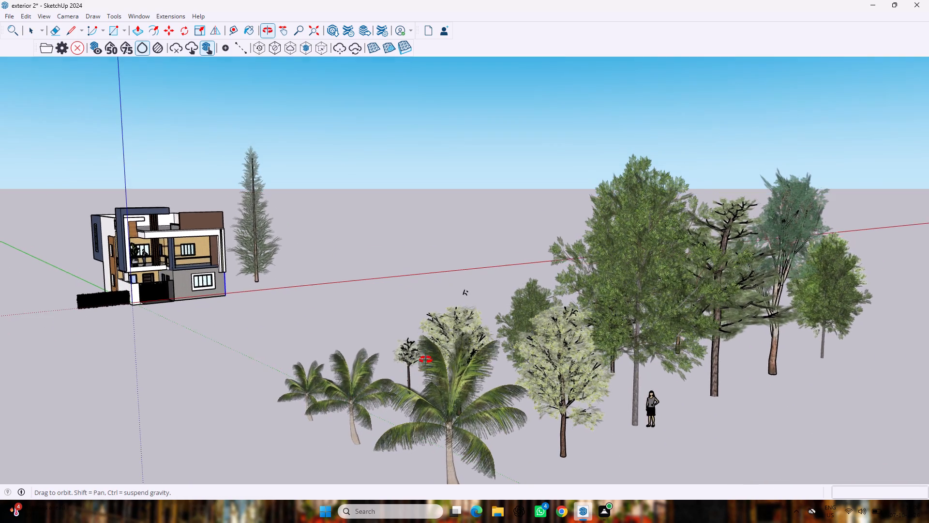
middle_click_drag(426, 360, 450, 342)
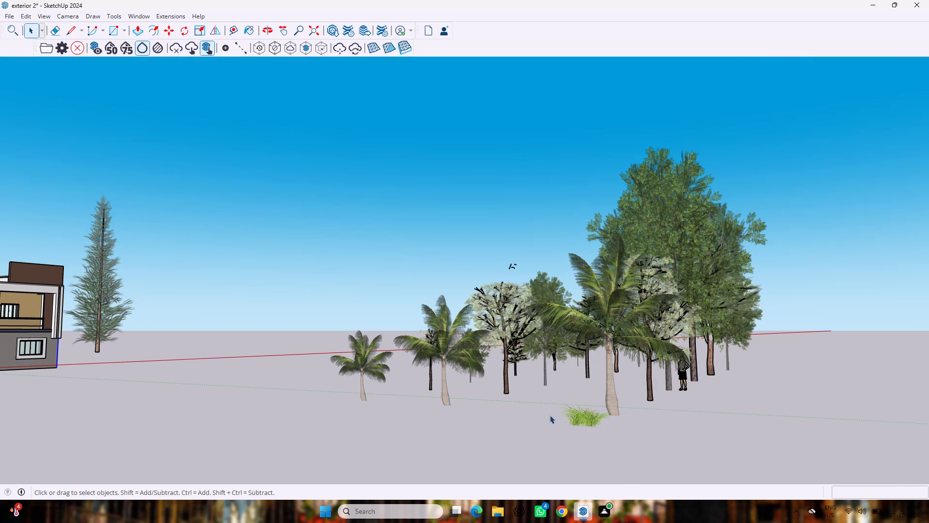
Move the grass clump from the tree set to the foot of the house's grey front wall, beside the gate ramp.
left_click(579, 417)
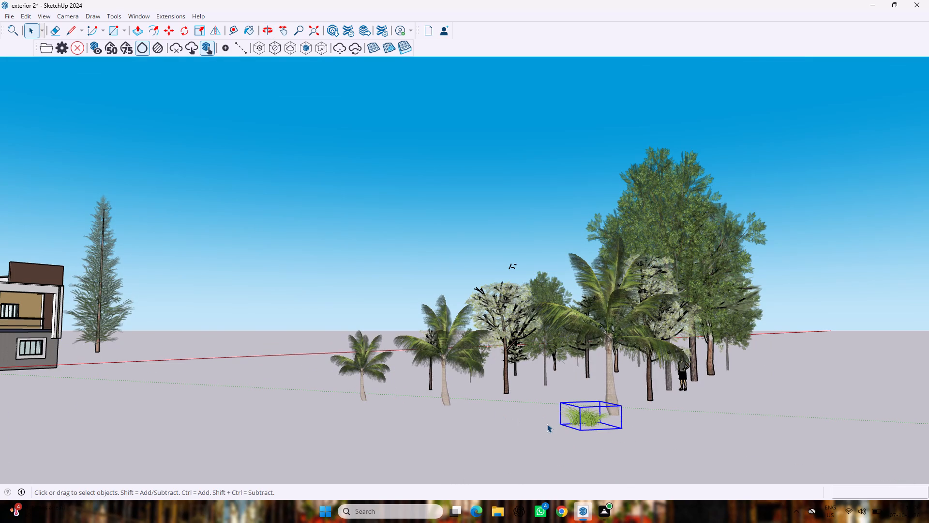
key("m")
left_click(577, 431)
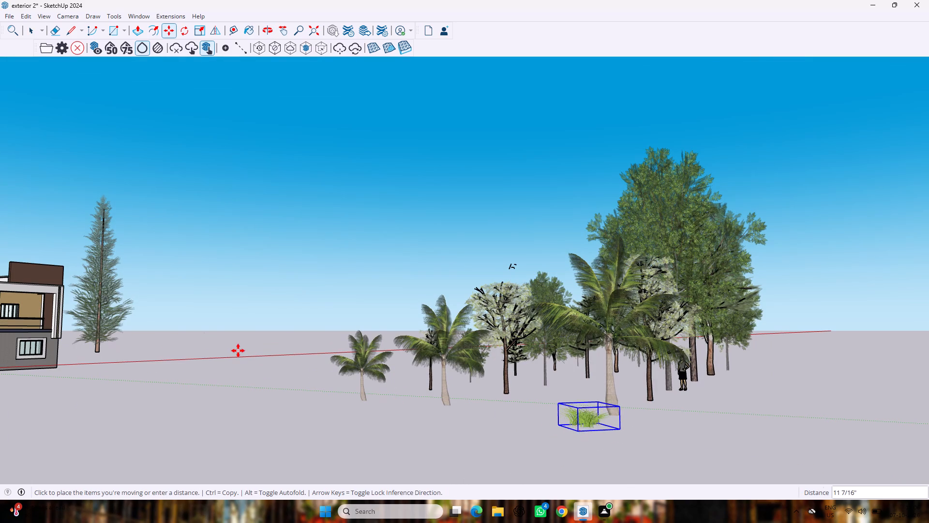
scroll(86, 354, "down", 11)
scroll(9, 347, "down", 4)
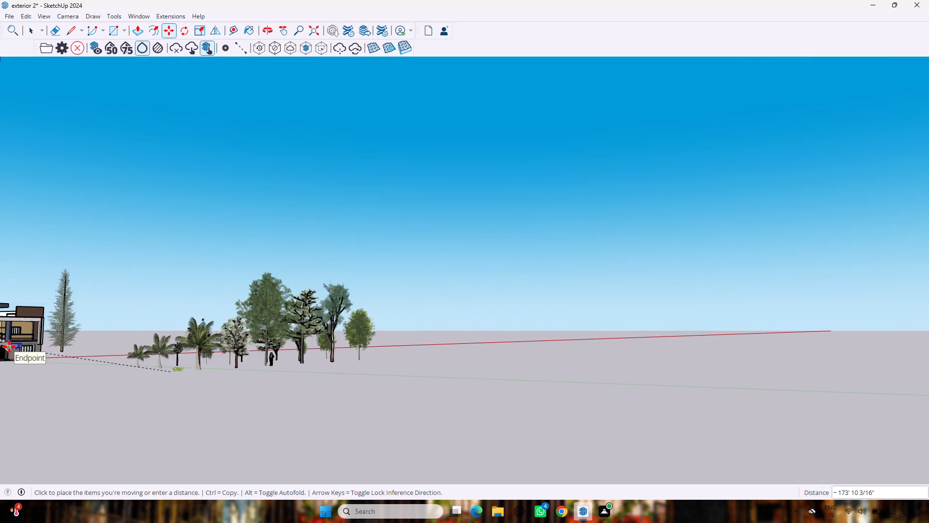
scroll(9, 347, "down", 18)
scroll(19, 349, "up", 2)
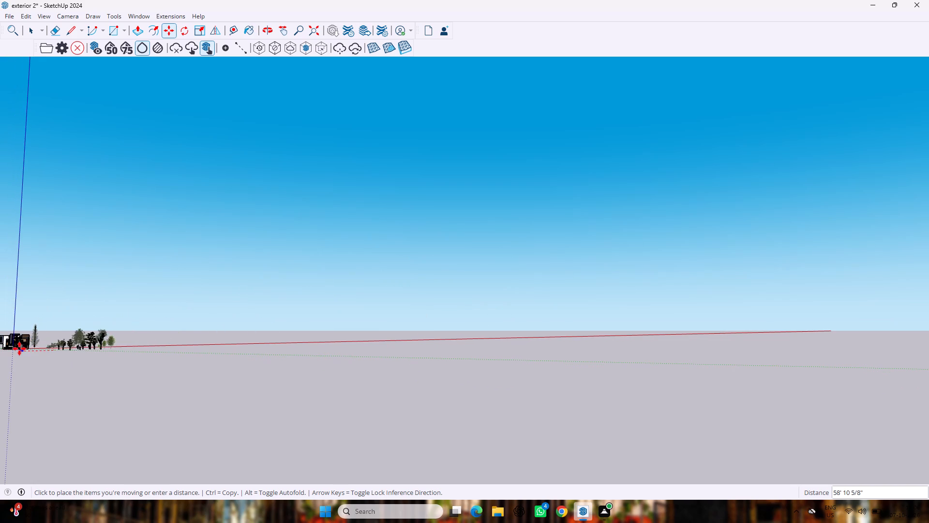
scroll(19, 349, "up", 9)
scroll(15, 347, "down", 18)
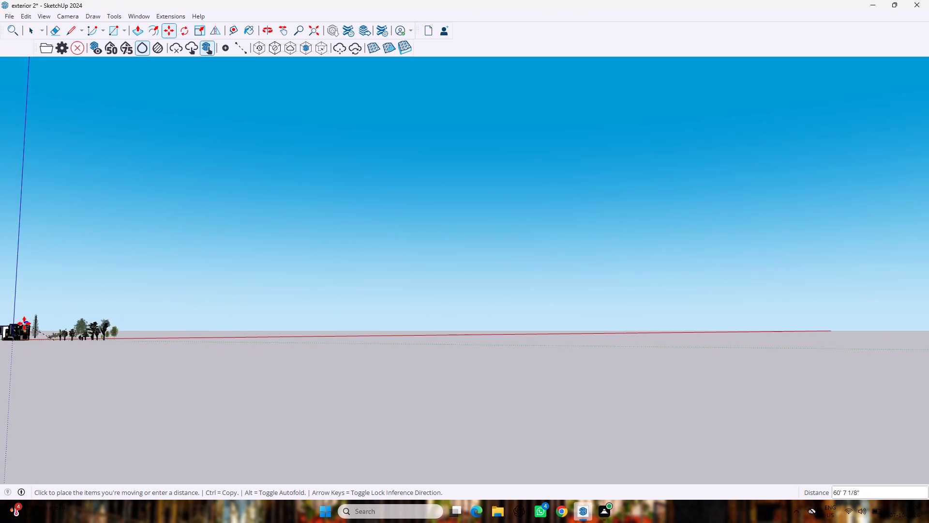
scroll(24, 323, "down", 8)
scroll(5, 326, "up", 14)
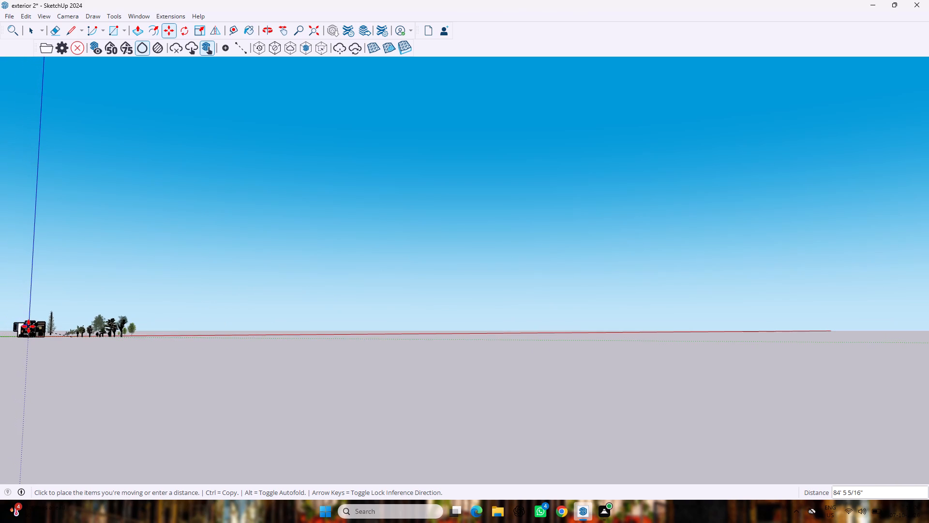
scroll(29, 326, "up", 17)
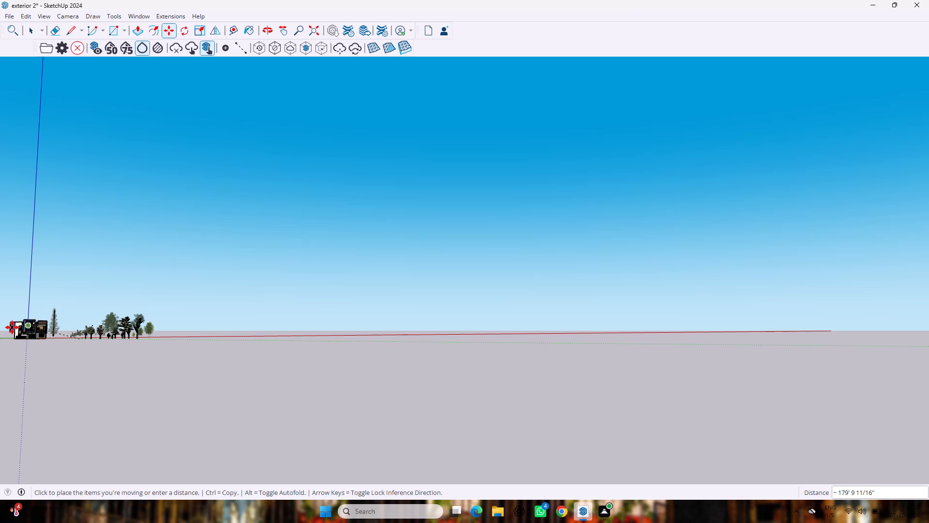
scroll(0, 332, "up", 9)
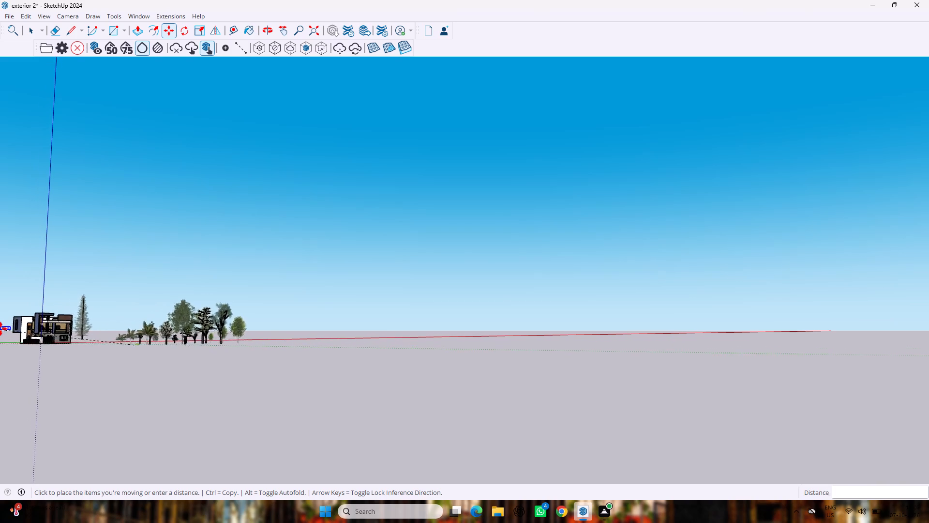
scroll(0, 329, "up", 16)
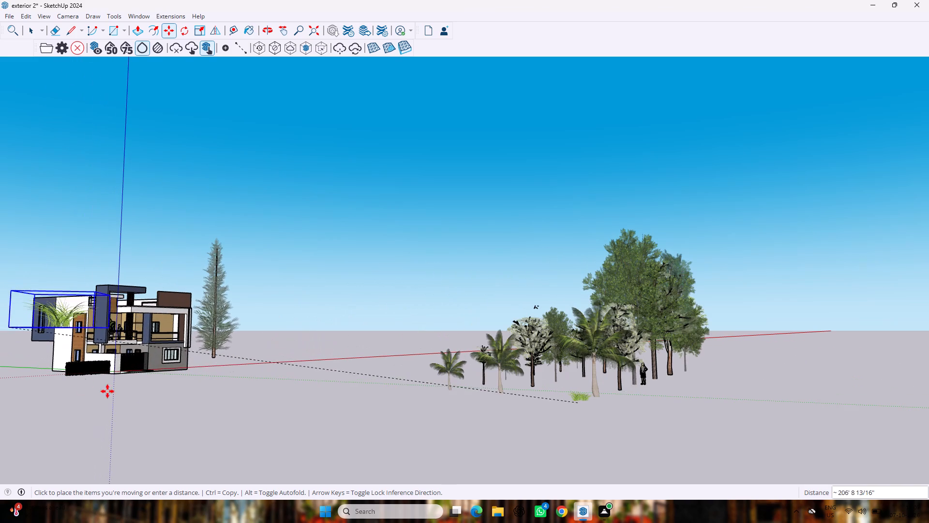
scroll(164, 356, "up", 10)
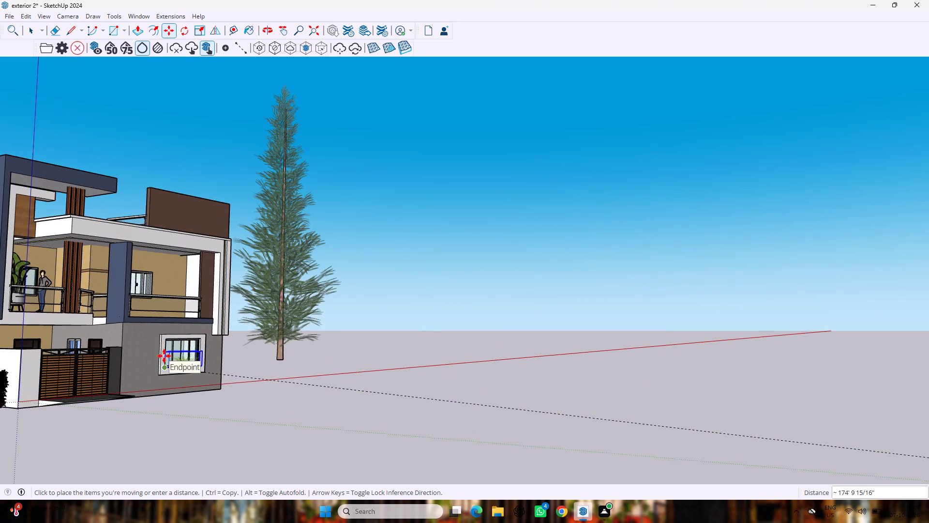
scroll(164, 356, "up", 7)
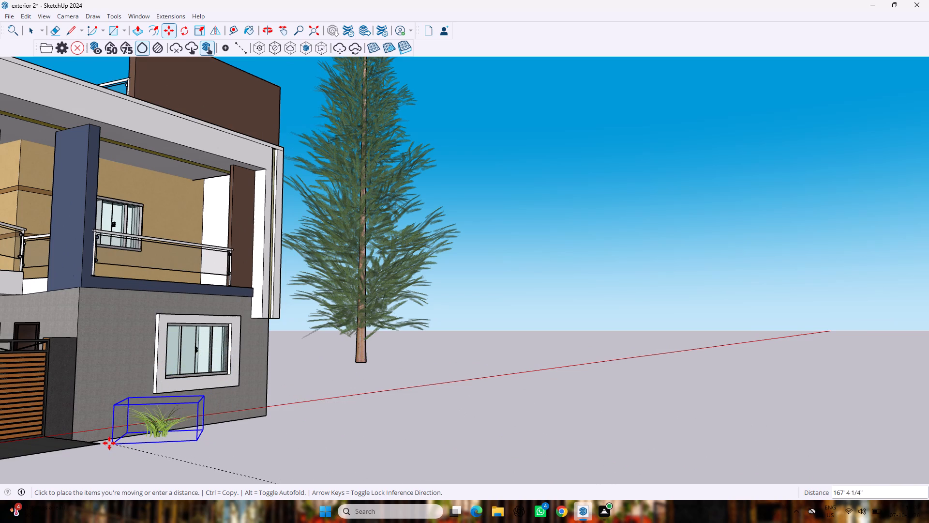
left_click(69, 452)
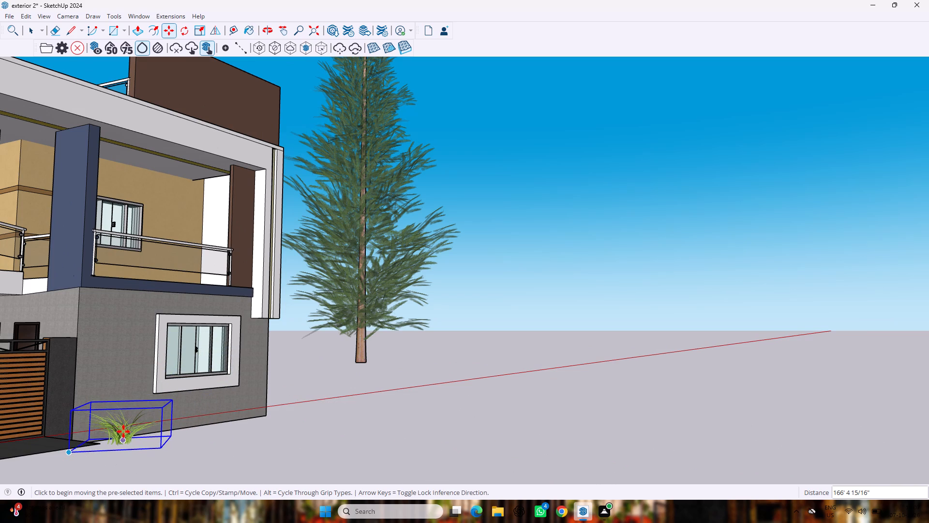
Paste seven overlapping copies of the grass clump in a row along the grey wall below the ground-floor window, and clear the selection.
key("ctrl+c")
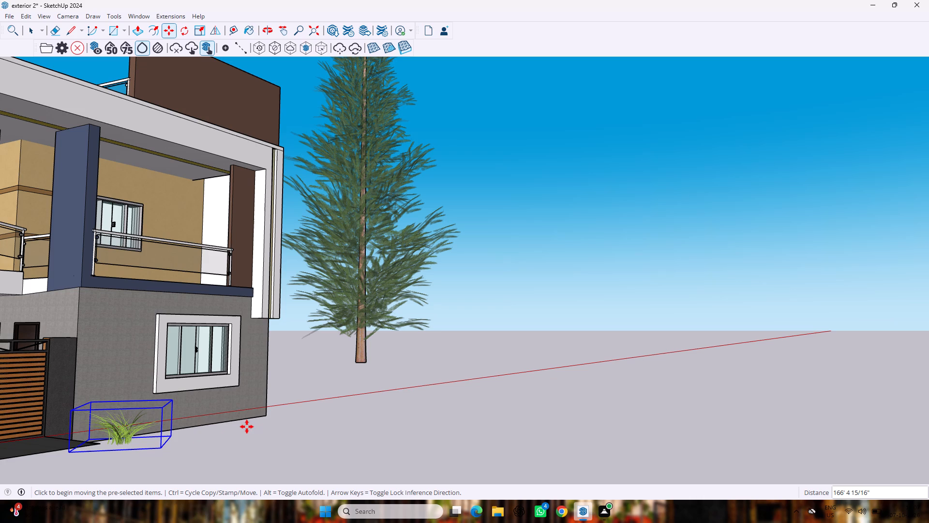
key("ctrl+v")
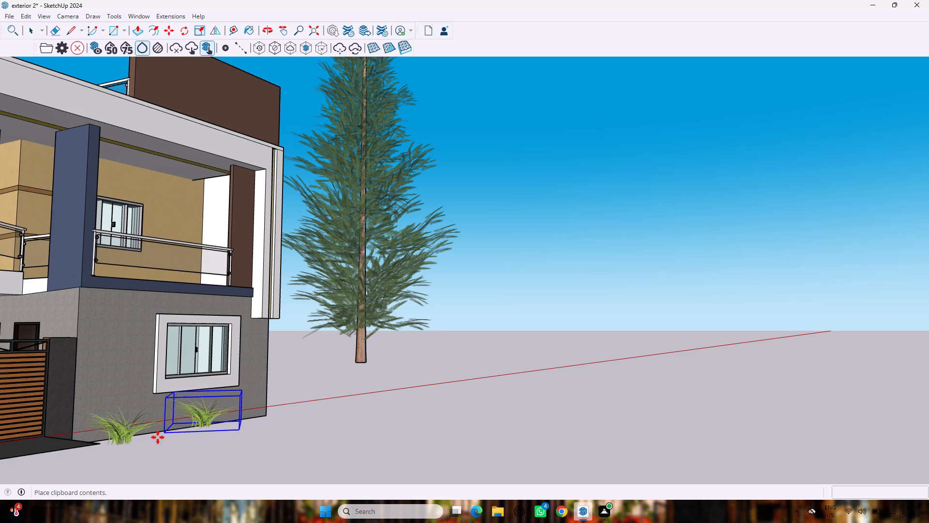
scroll(138, 438, "up", 8)
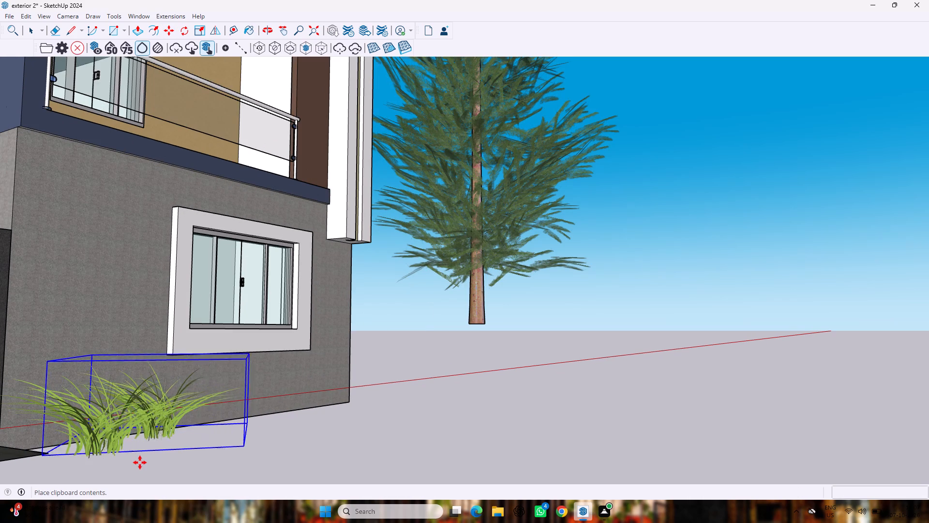
left_click(140, 471)
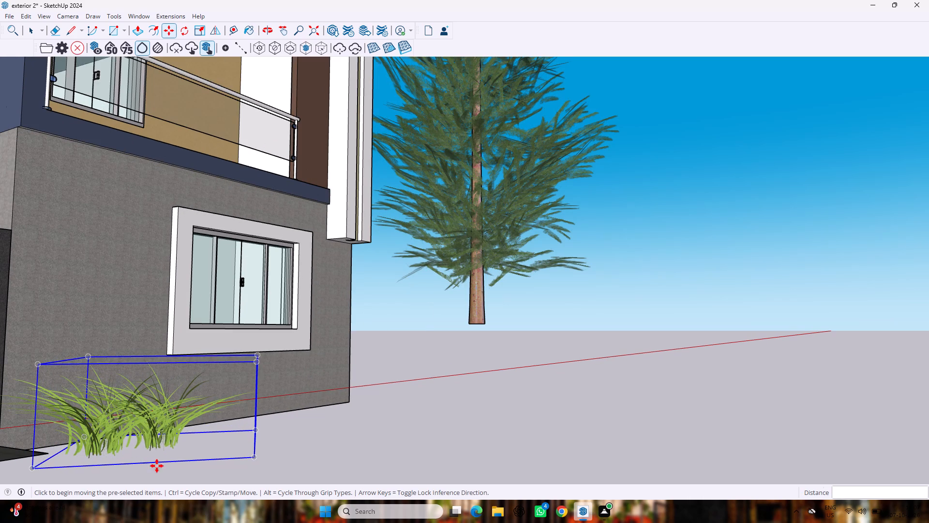
key("ctrl+v")
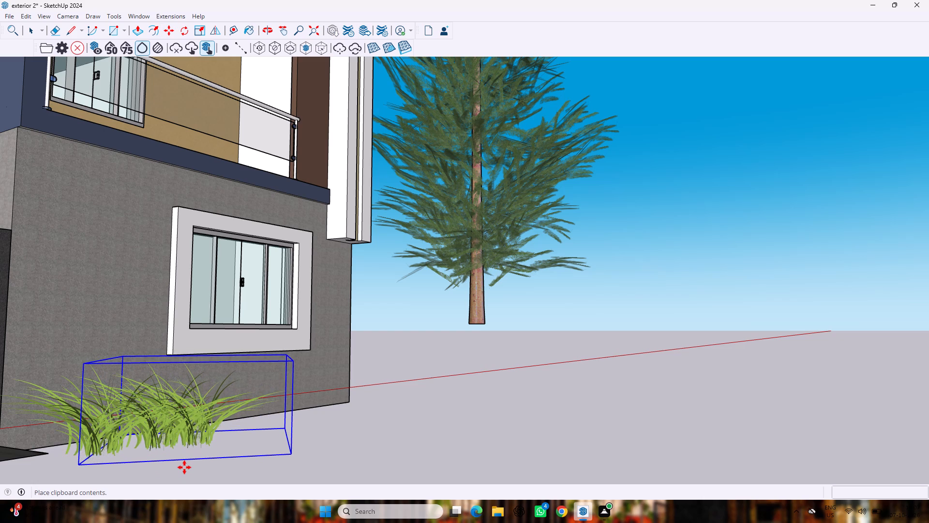
left_click(184, 467)
key("ctrl+v")
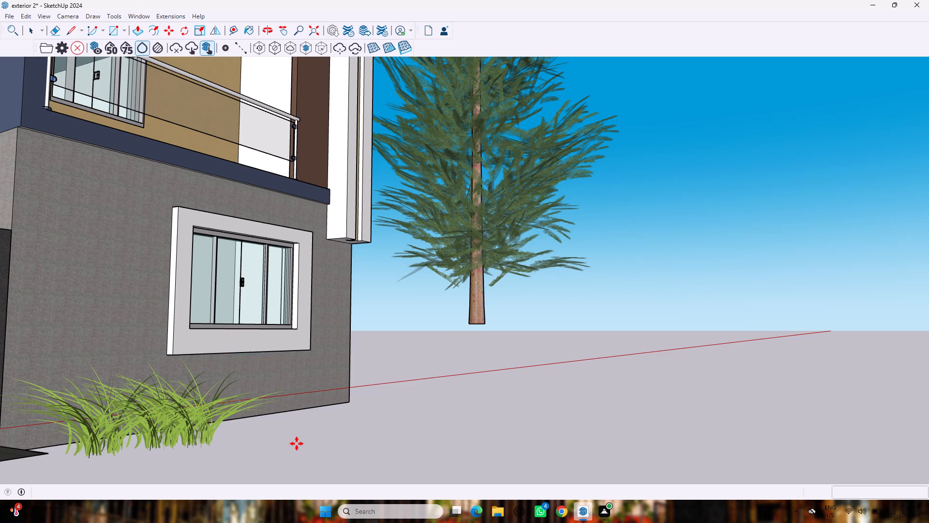
left_click(222, 461)
key("ctrl+v")
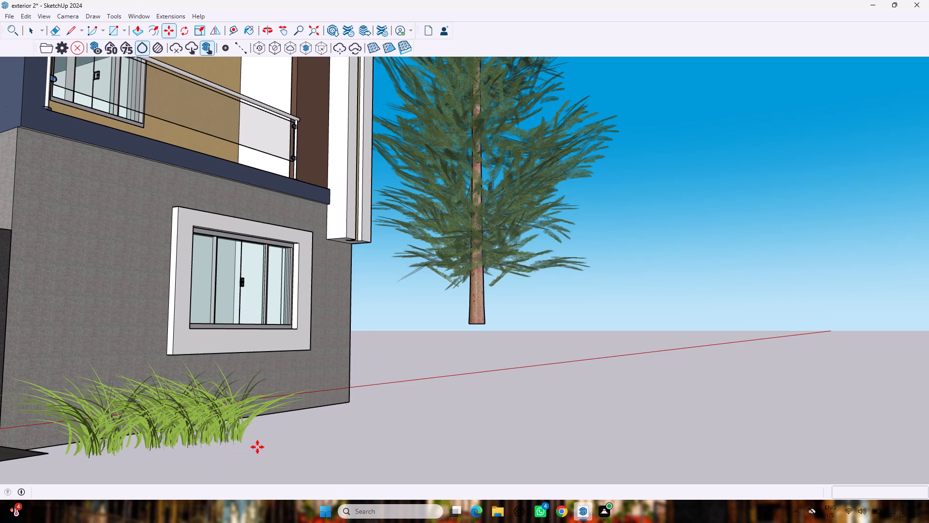
left_click(258, 458)
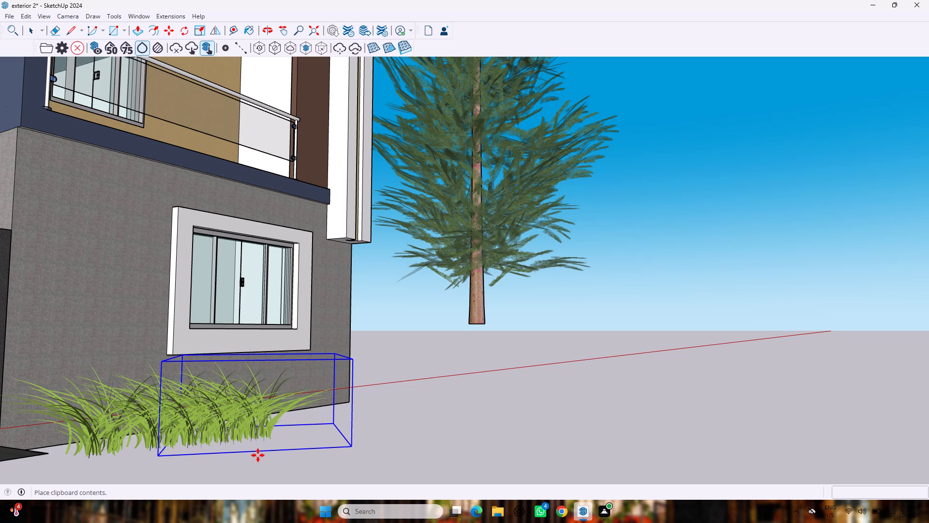
key("ctrl+v")
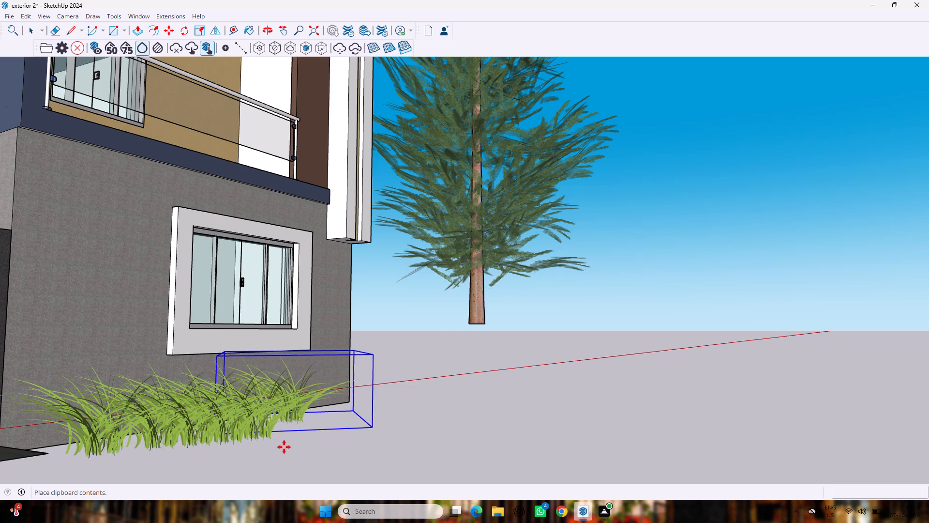
left_click(284, 447)
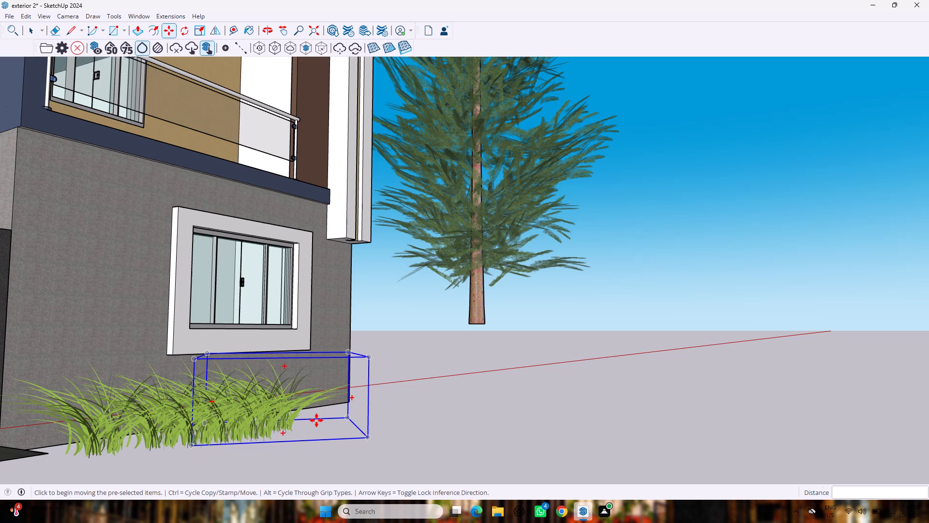
key("ctrl+v")
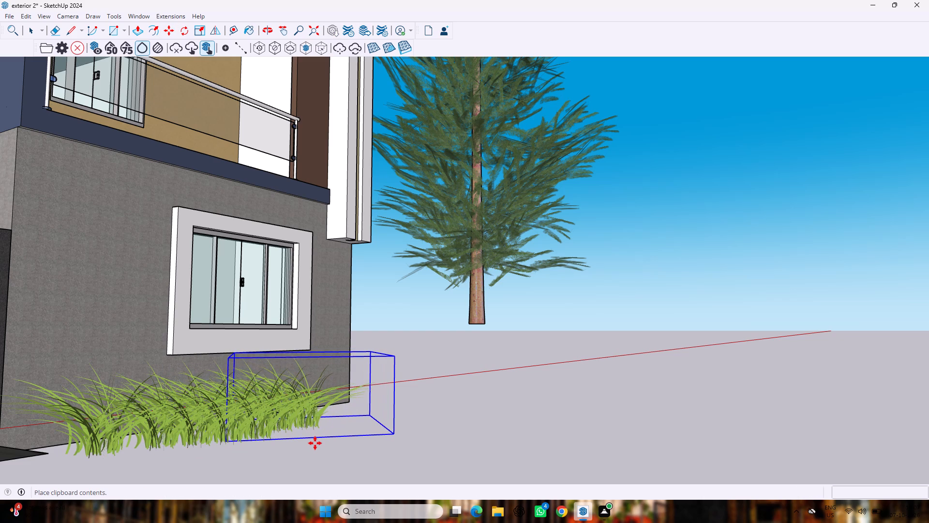
left_click(315, 443)
key("ctrl+v")
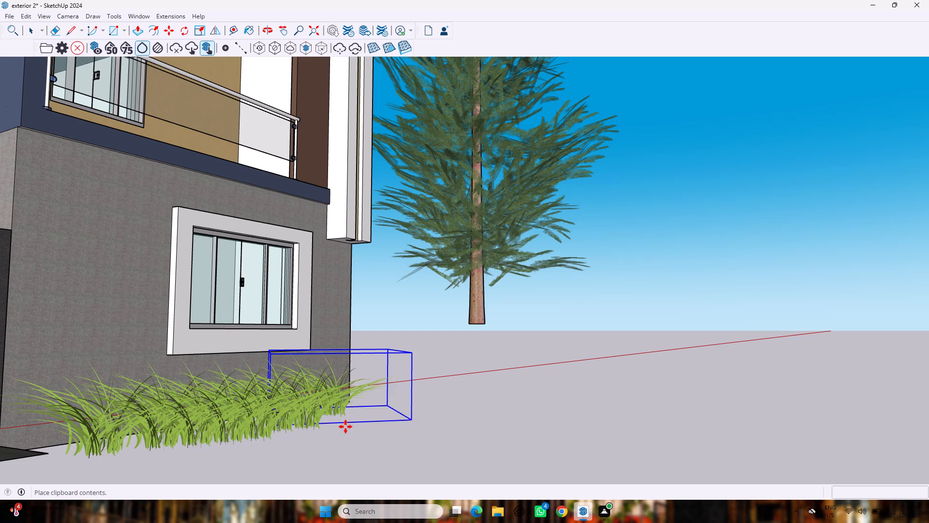
left_click(346, 438)
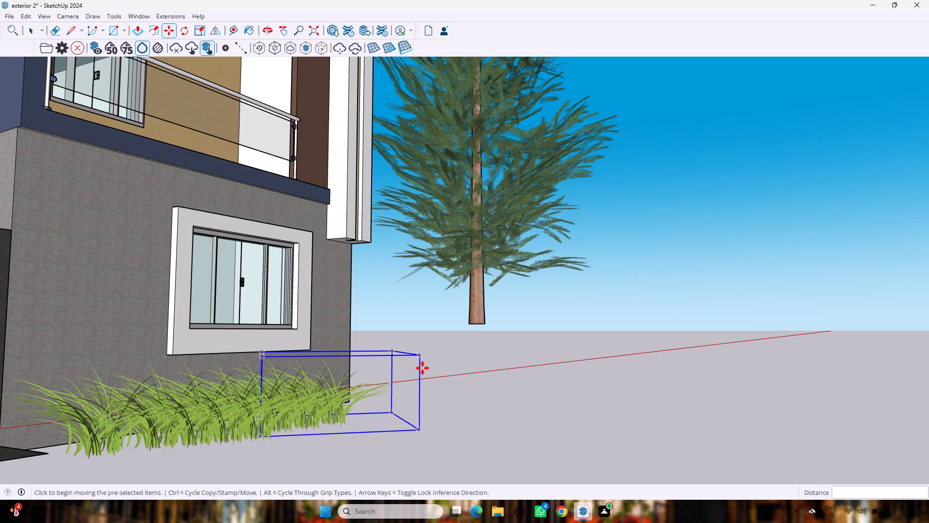
key("space")
left_click(513, 386)
Examine the row of grass clumps along the grey front wall from several distances and angles, checking individual clumps.
scroll(508, 386, "down", 12)
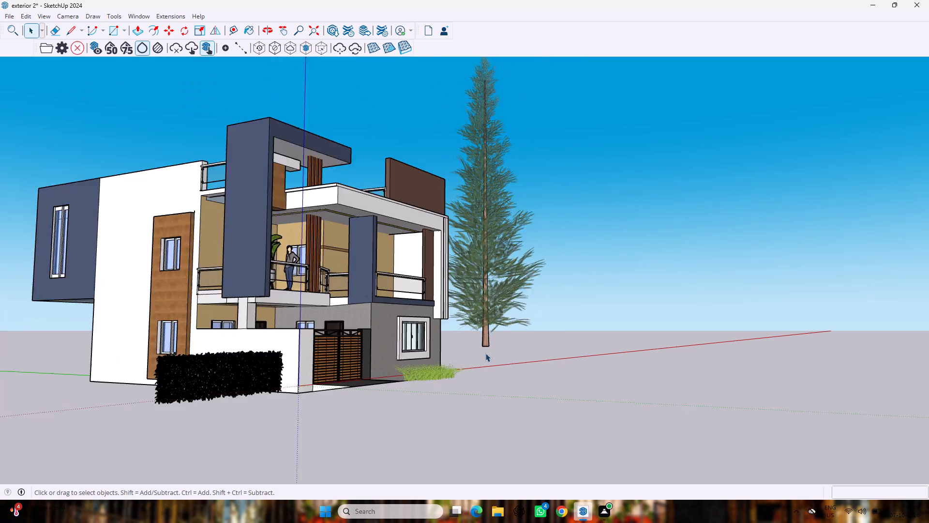
middle_click_drag(493, 391, 415, 464)
scroll(480, 371, "up", 7)
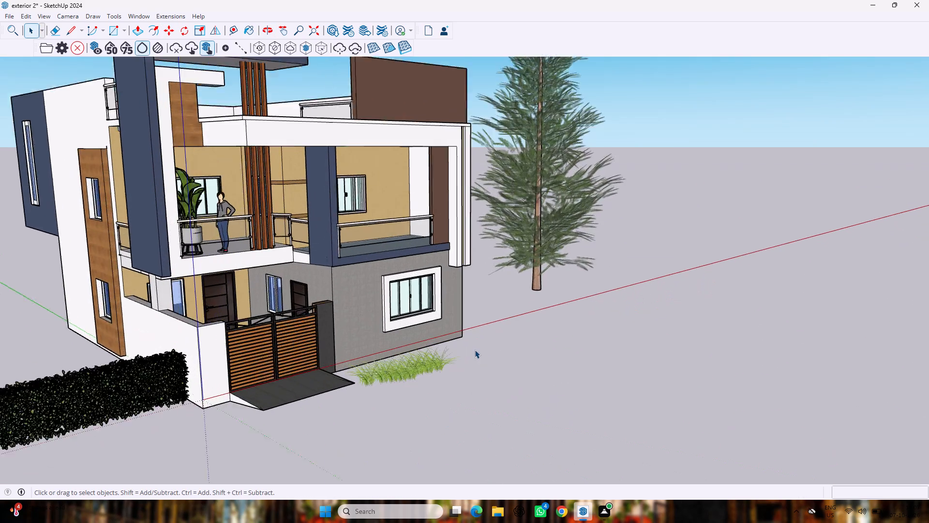
scroll(475, 350, "up", 4)
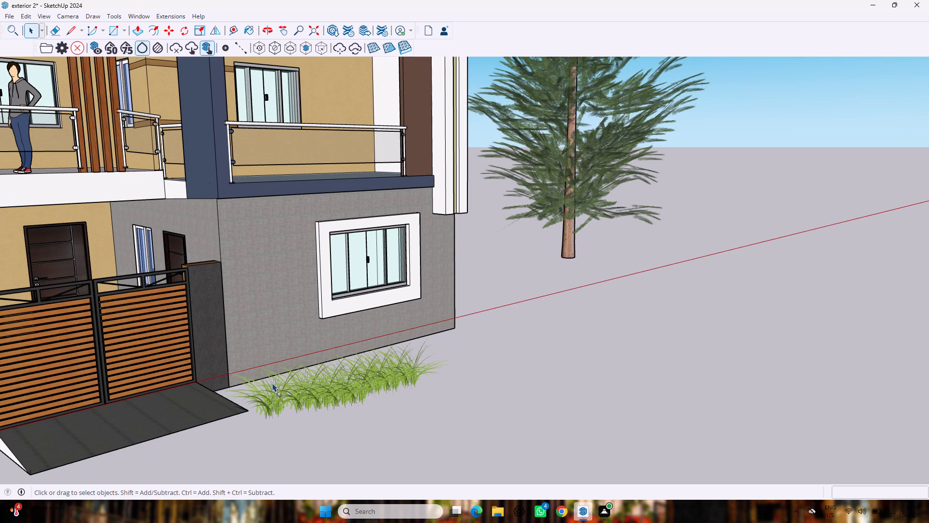
scroll(268, 382, "up", 4)
left_click(268, 409)
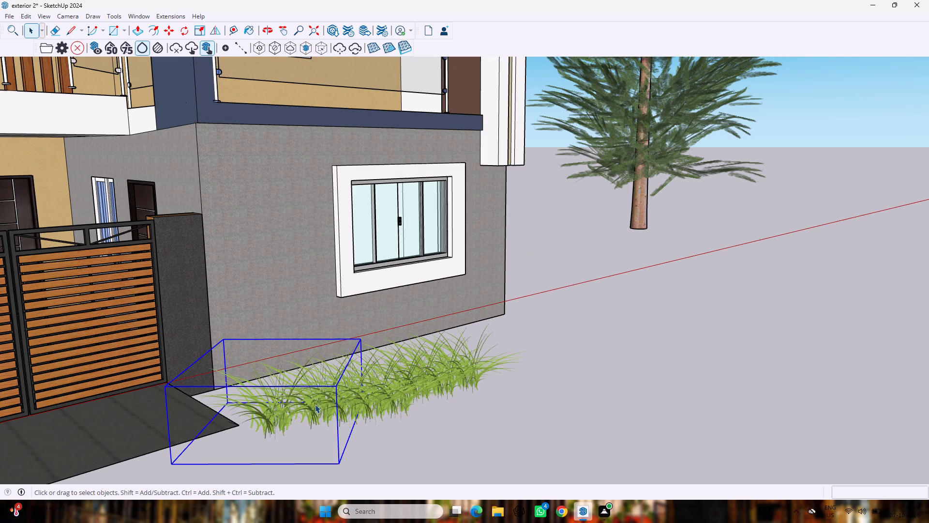
double_click(309, 401)
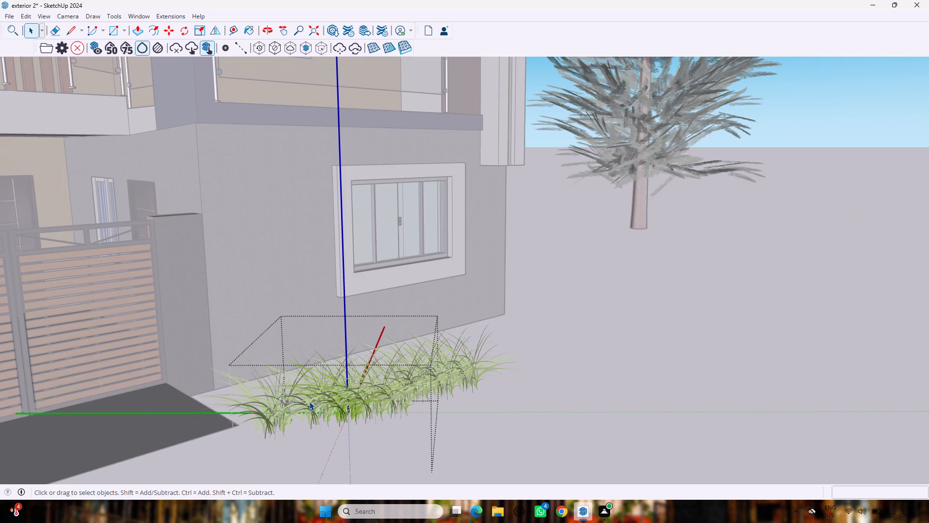
left_click(648, 377)
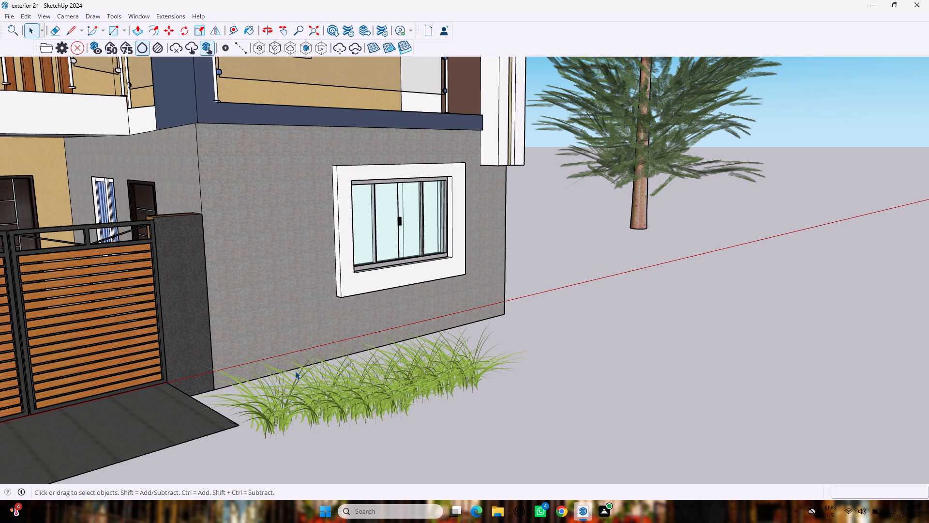
left_click_drag(214, 384, 482, 376)
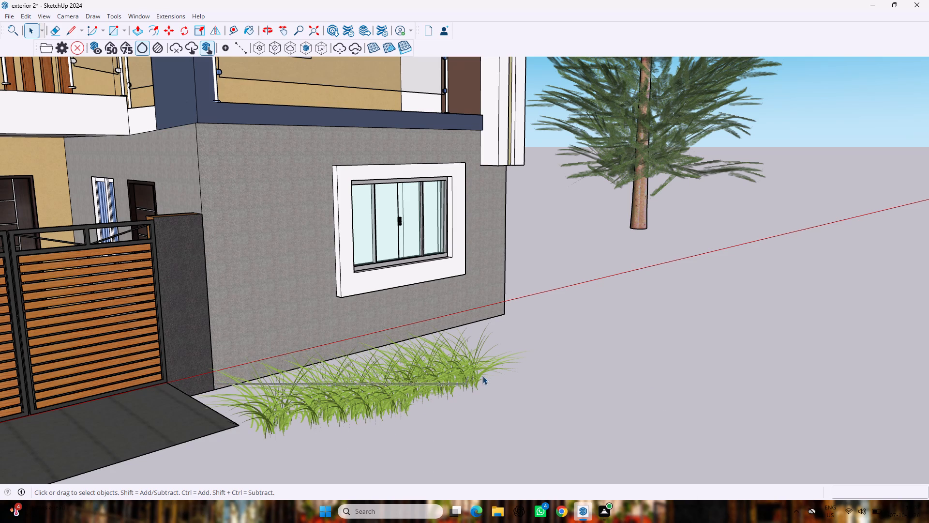
left_click_drag(482, 376, 508, 347)
scroll(488, 349, "down", 8)
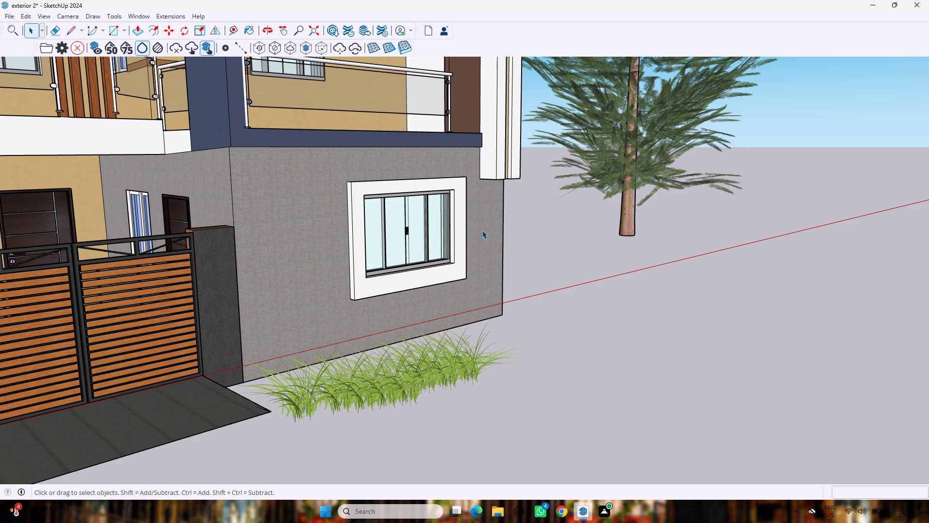
scroll(484, 231, "down", 8)
middle_click_drag(527, 302, 388, 368)
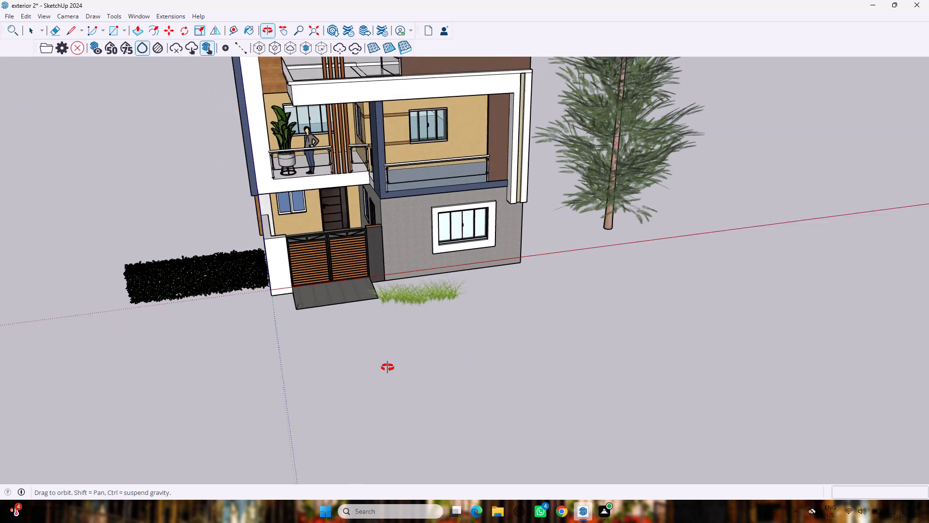
middle_click_drag(388, 368, 384, 365)
scroll(413, 321, "up", 10)
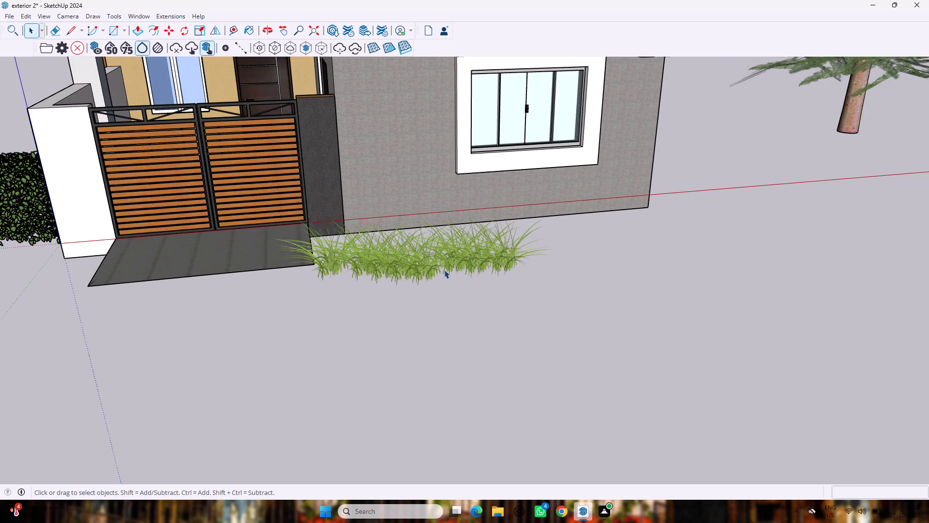
Undo the pasted grass copies, keeping only the original clump beside the gate ramp.
key("ctrl+z")
key("ctrl+z")
key("ctrl+z")
key("ctrl+z")
key("ctrl+z")
key("ctrl+z")
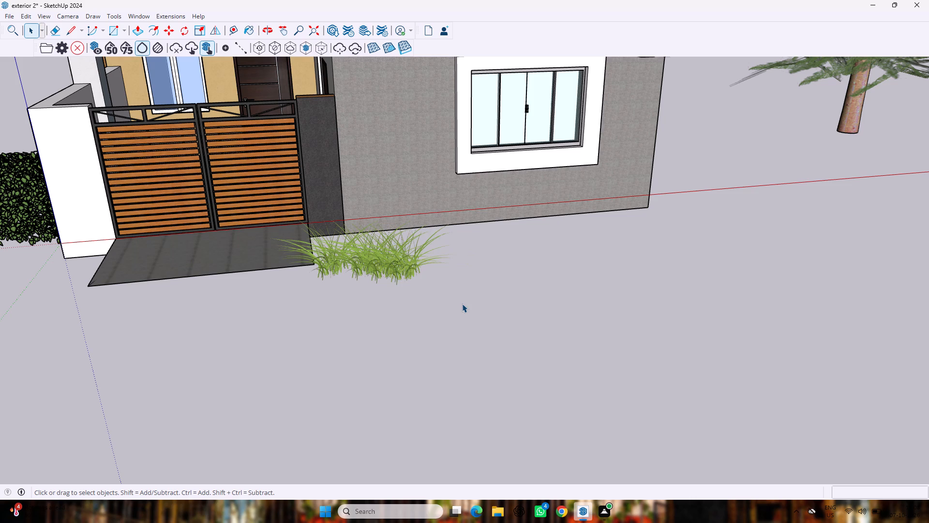
key("ctrl+z")
key("ctrl+z")
key("z")
key("ctrl+z")
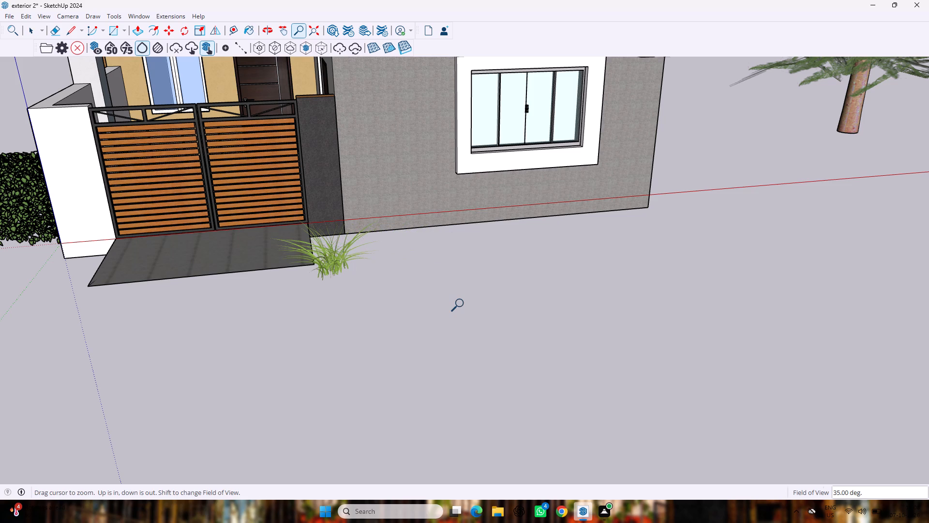
key("ctrl+z")
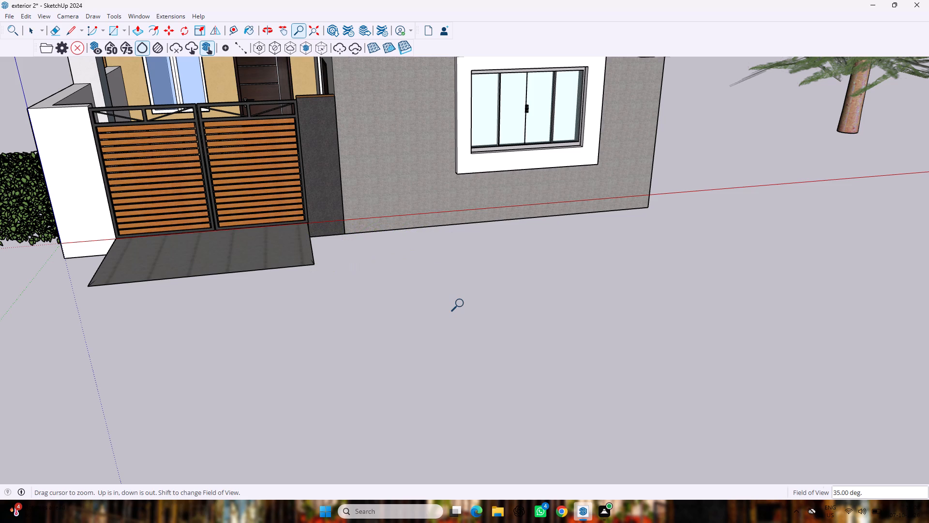
key("ctrl+y")
key("space")
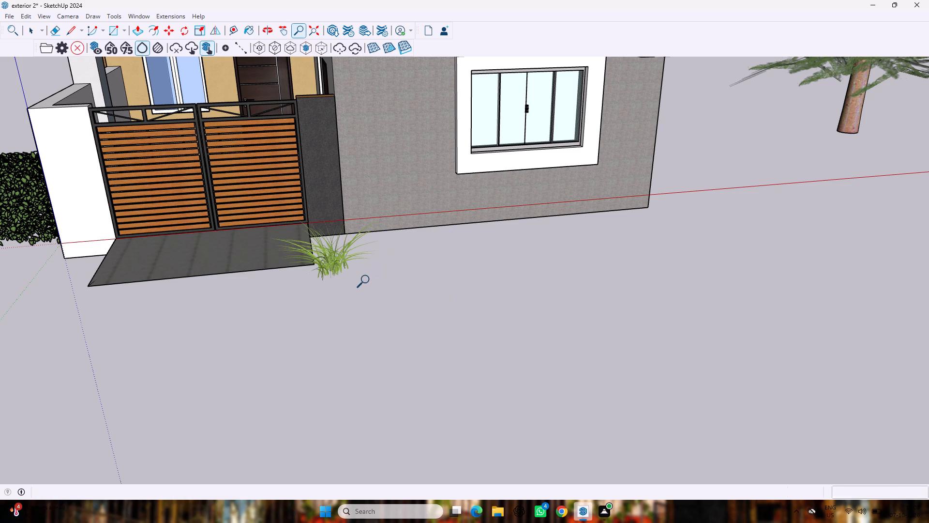
Move the remaining grass clump closer to the foot of the grey wall beside the gate pillar, and clear the selection.
left_click(335, 254)
scroll(335, 254, "up", 1)
left_click(342, 259)
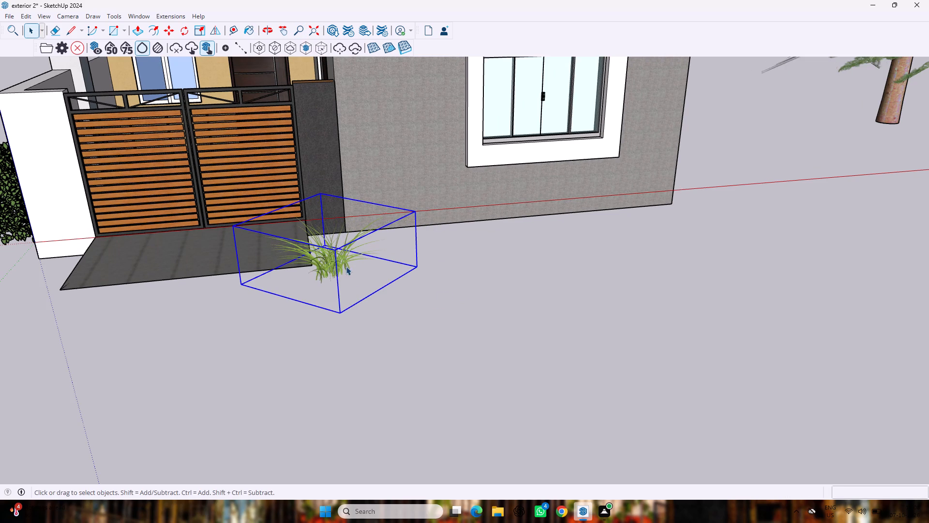
key("m")
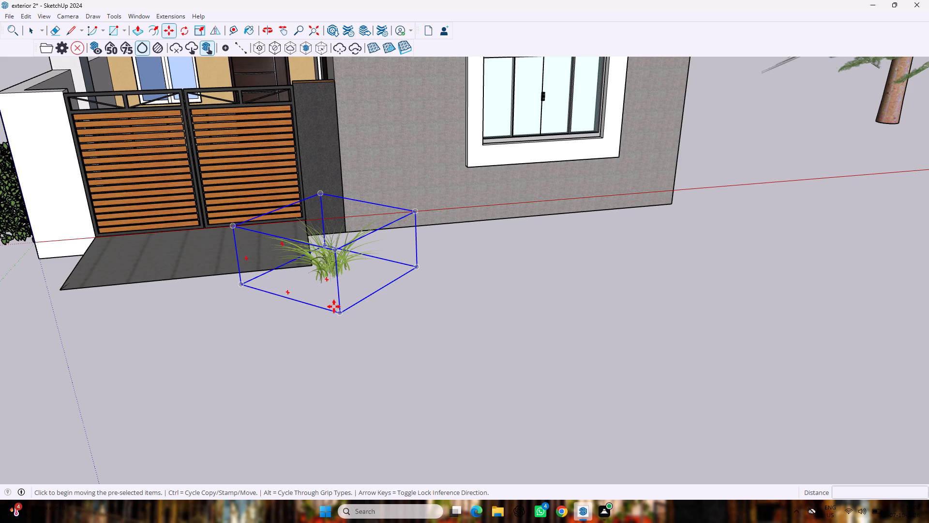
left_click_drag(338, 313, 377, 278)
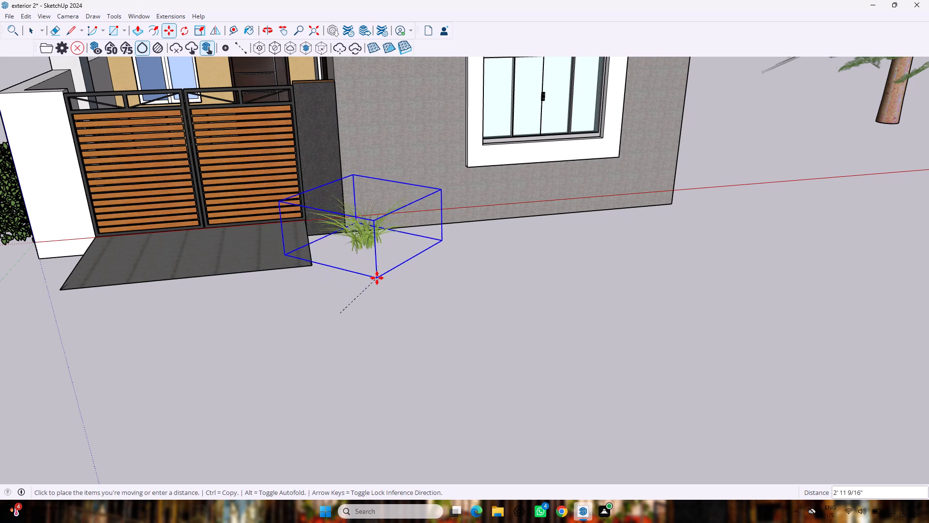
left_click_drag(377, 278, 350, 278)
key("space")
left_click(463, 274)
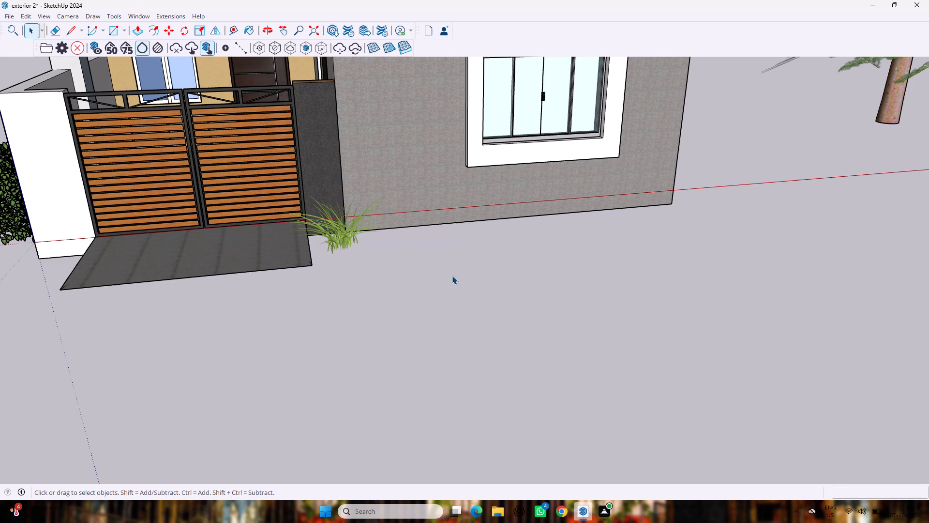
Copy the repositioned grass clump and paste one copy directly beside it along the foot of the grey wall.
middle_click_drag(391, 268, 413, 318)
scroll(409, 308, "up", 3)
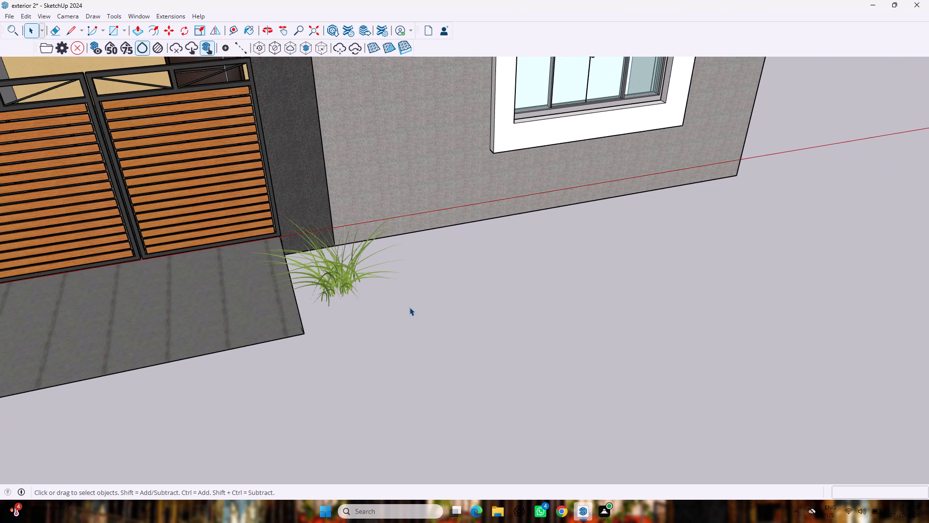
scroll(409, 307, "down", 1)
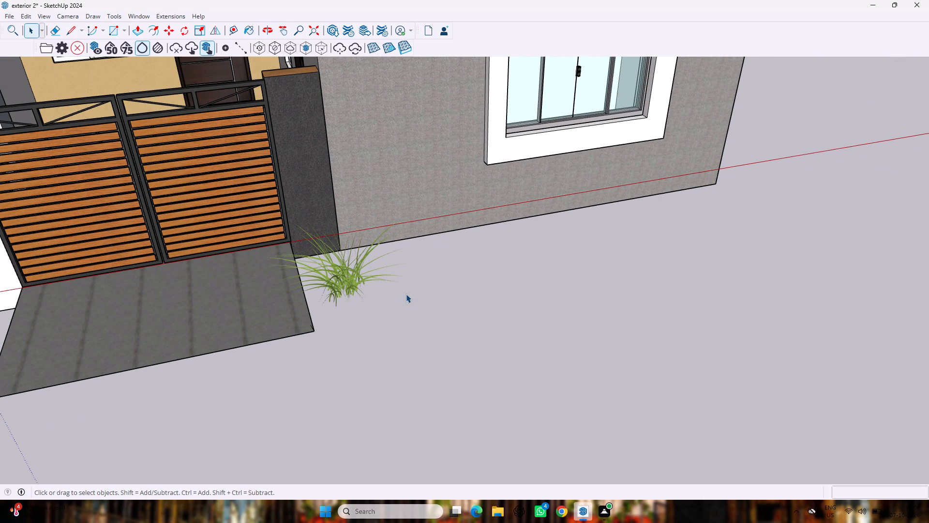
key("m")
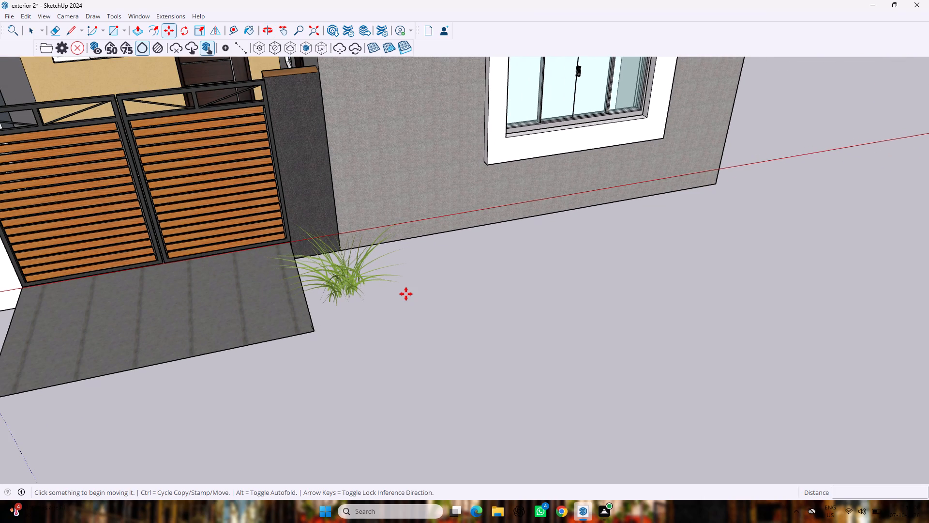
key("space")
left_click(356, 272)
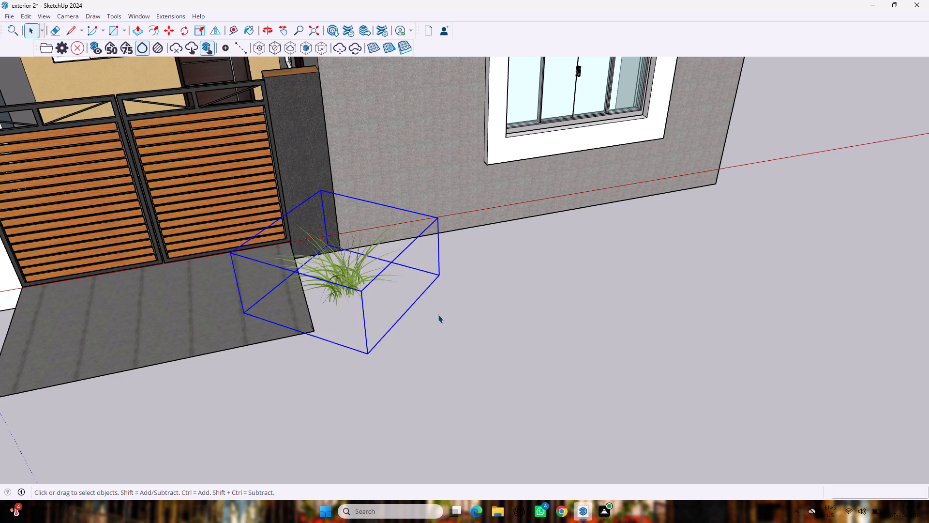
key("ctrl+c")
key("ctrl+v")
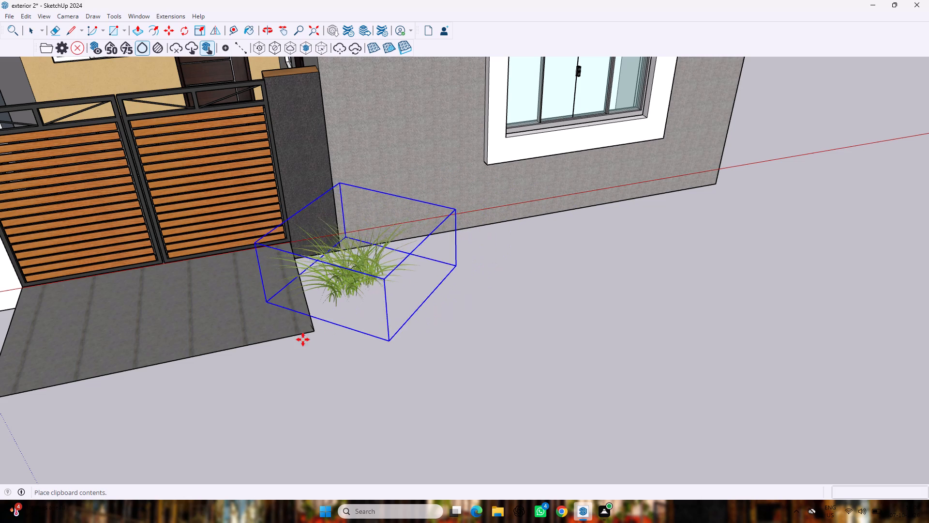
middle_click_drag(338, 334, 307, 316)
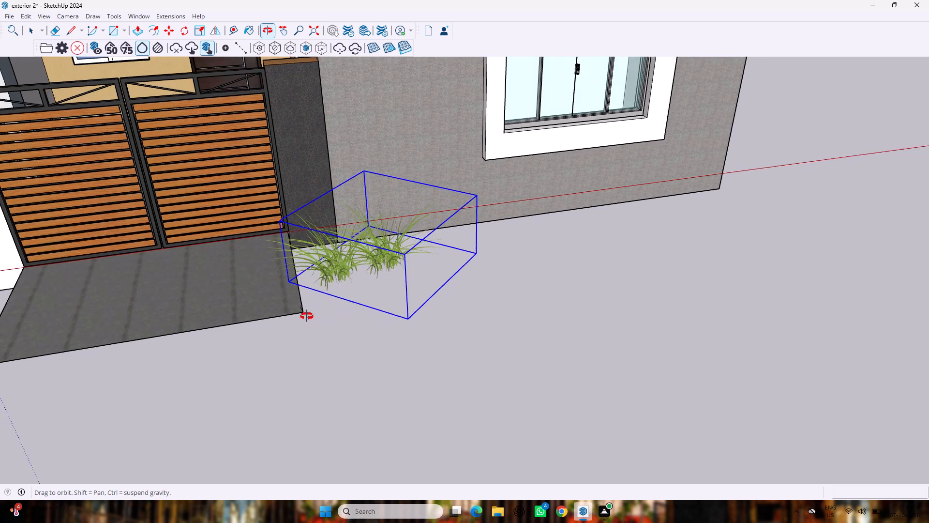
middle_click_drag(307, 316, 277, 319)
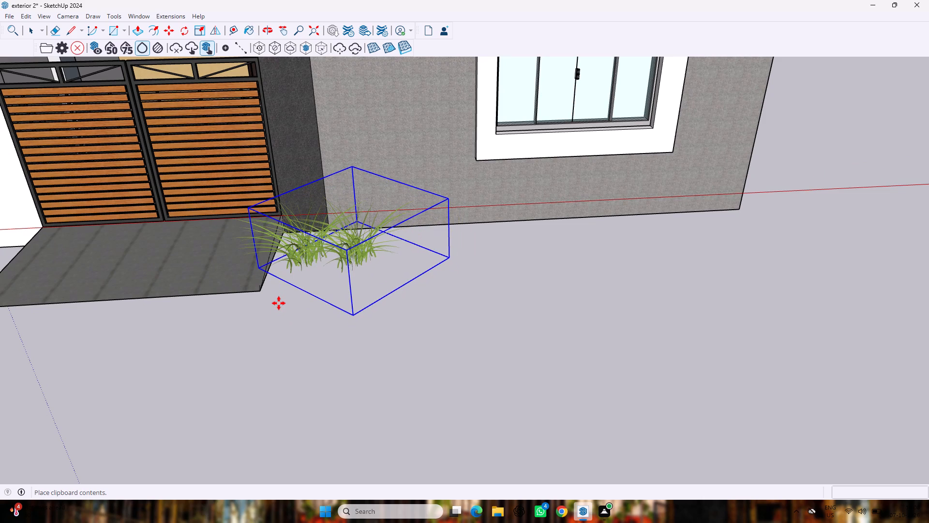
left_click(277, 302)
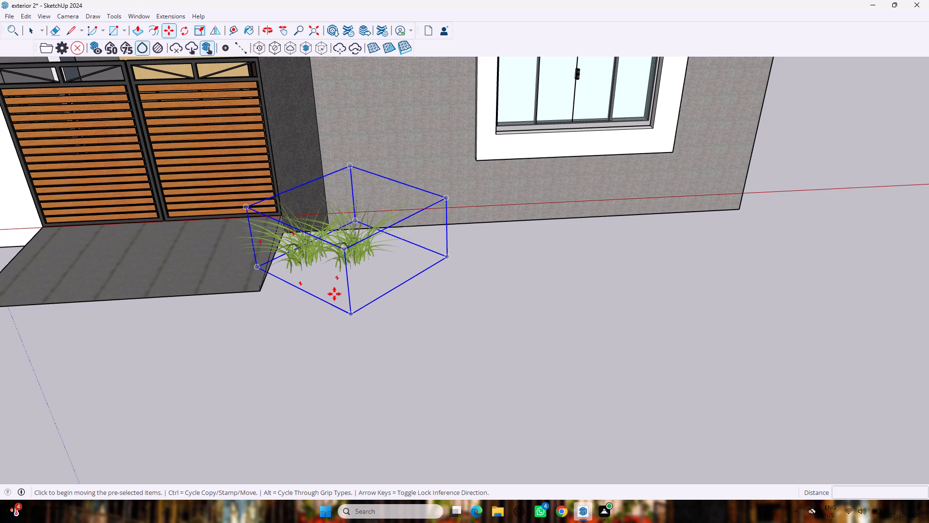
Paste seven more copies of the grass clump side by side along the foot of the grey wall, and clear the selection.
key("ctrl+v")
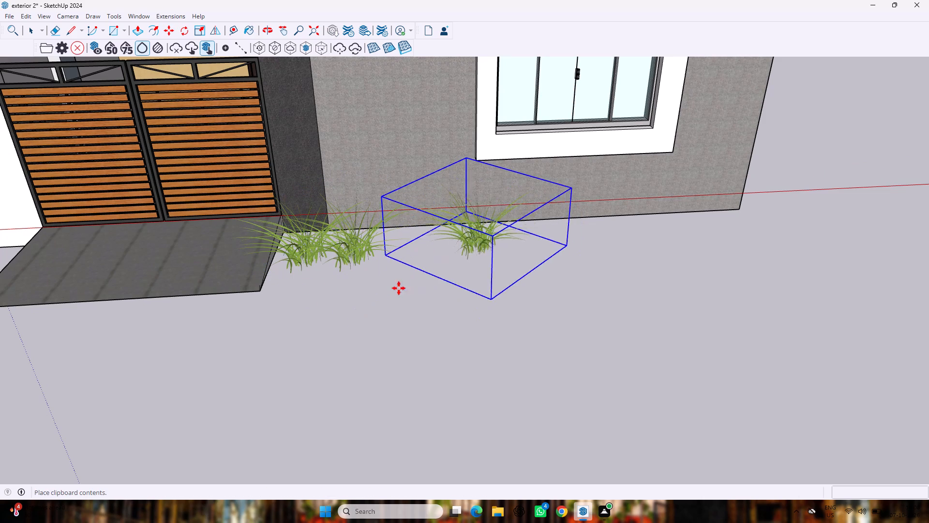
left_click(326, 300)
key("ctrl+v")
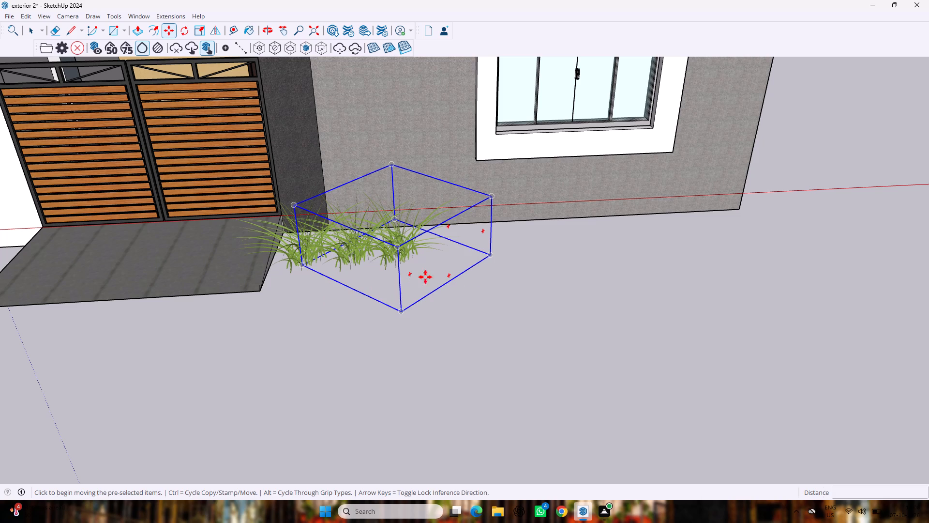
left_click(375, 303)
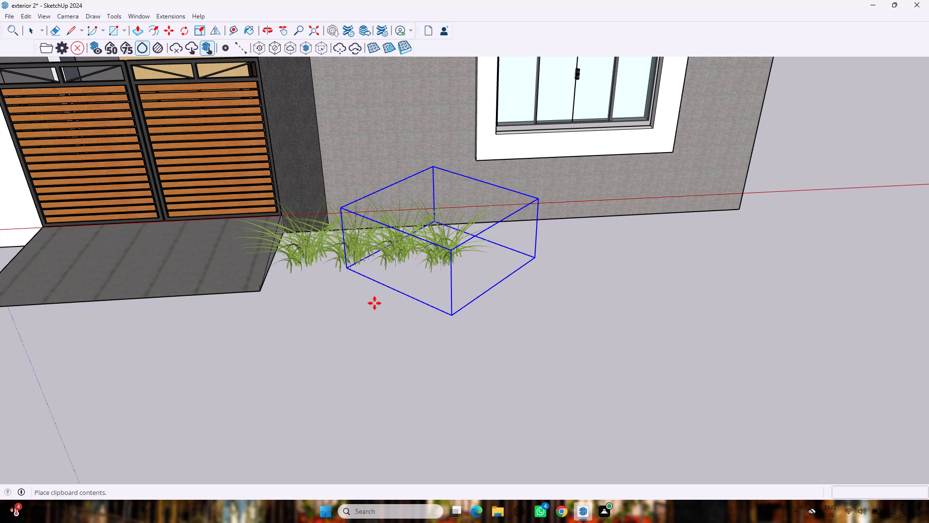
key("ctrl+v")
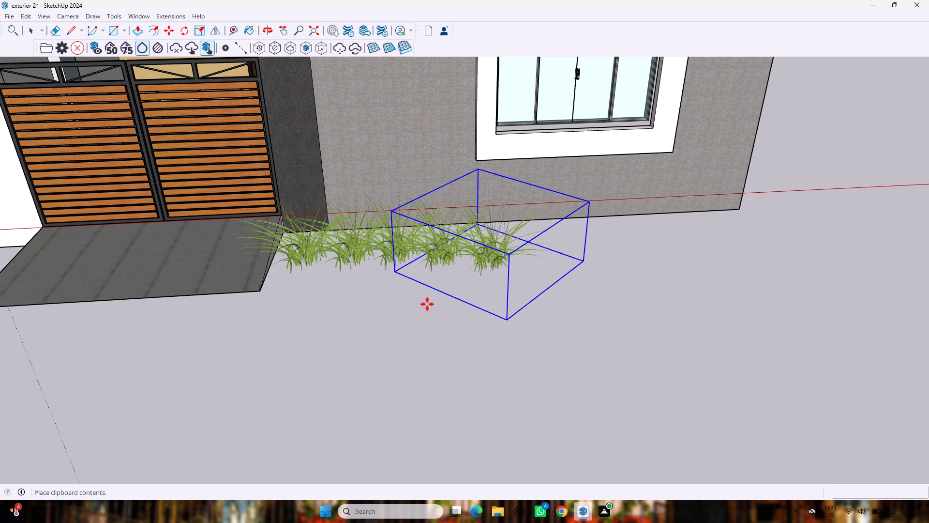
left_click(427, 304)
key("ctrl+v")
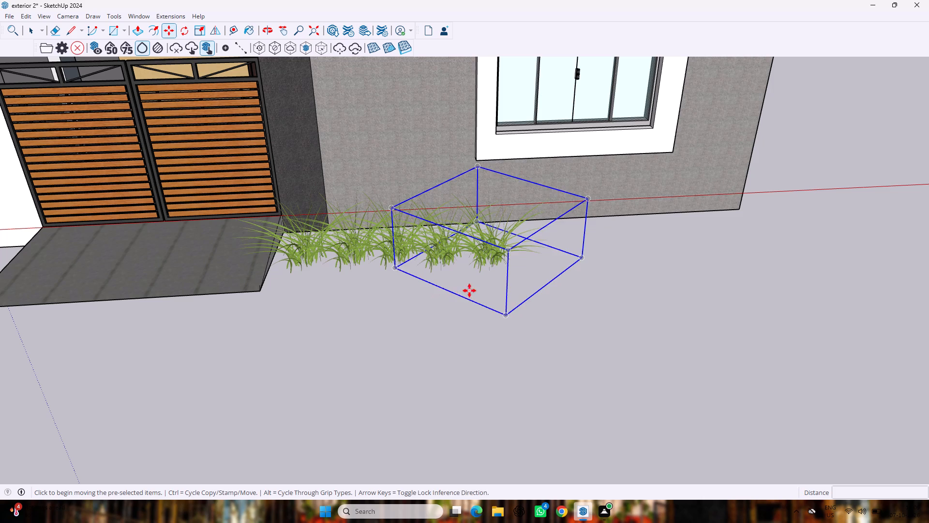
left_click(475, 304)
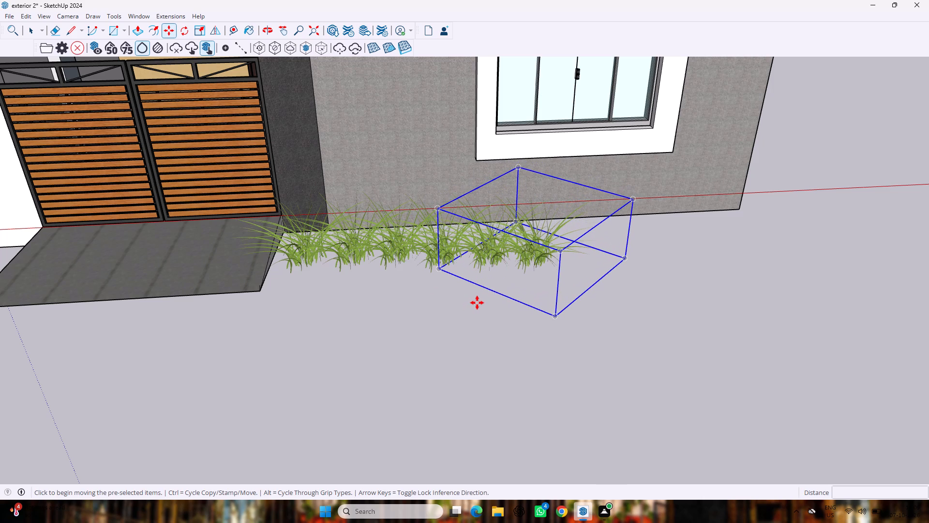
key("ctrl+v")
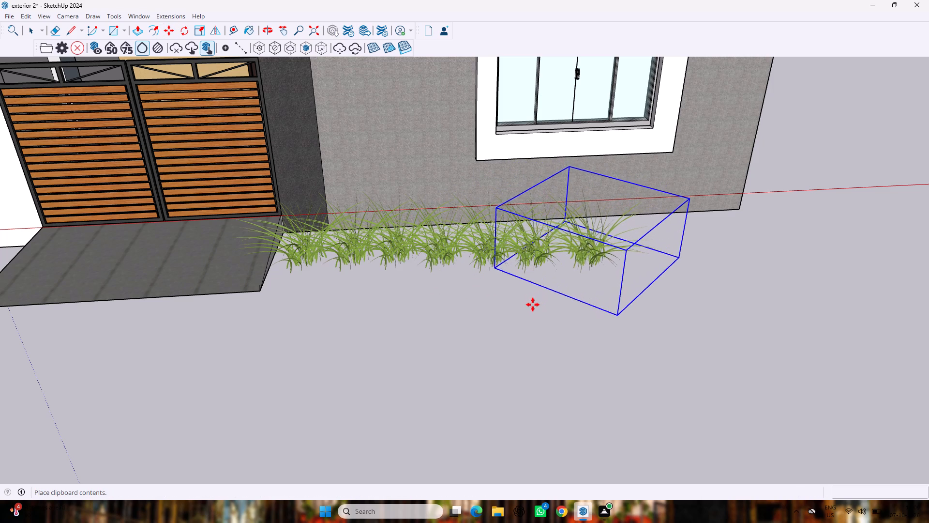
left_click(531, 302)
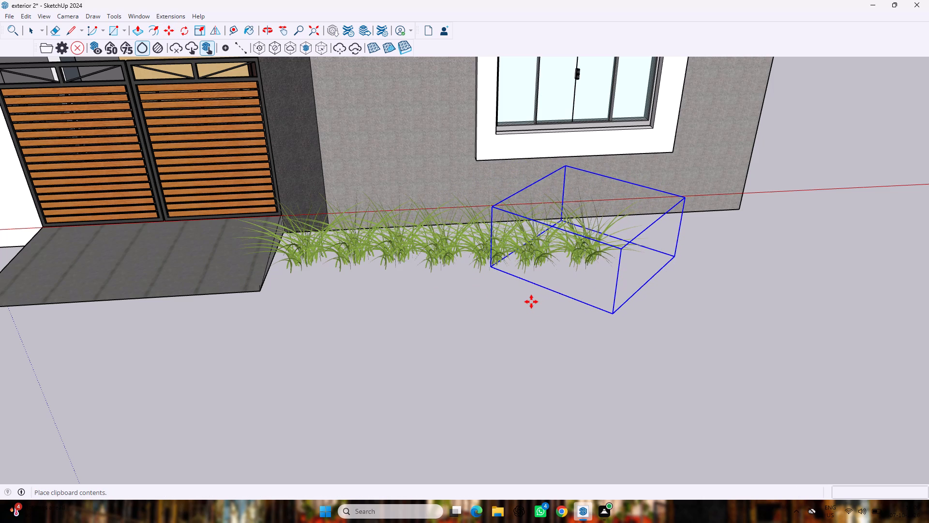
key("ctrl+v")
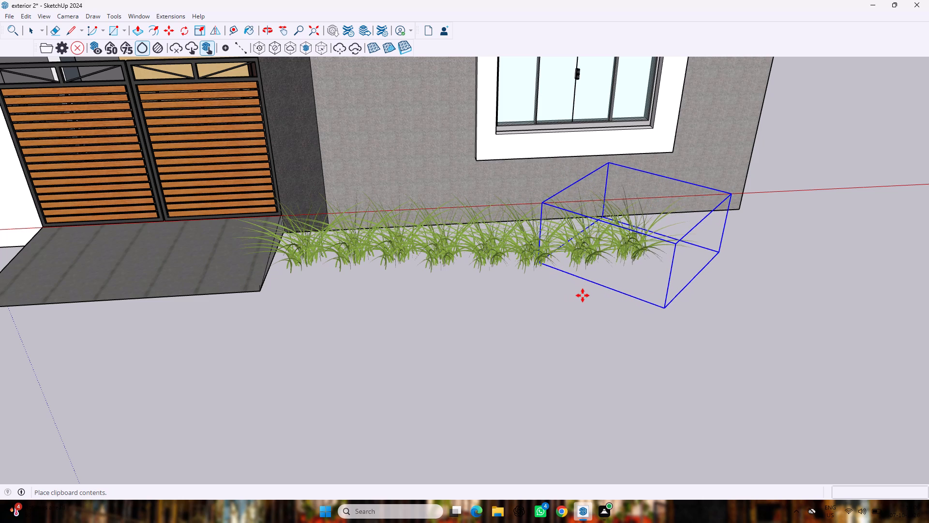
left_click(583, 297)
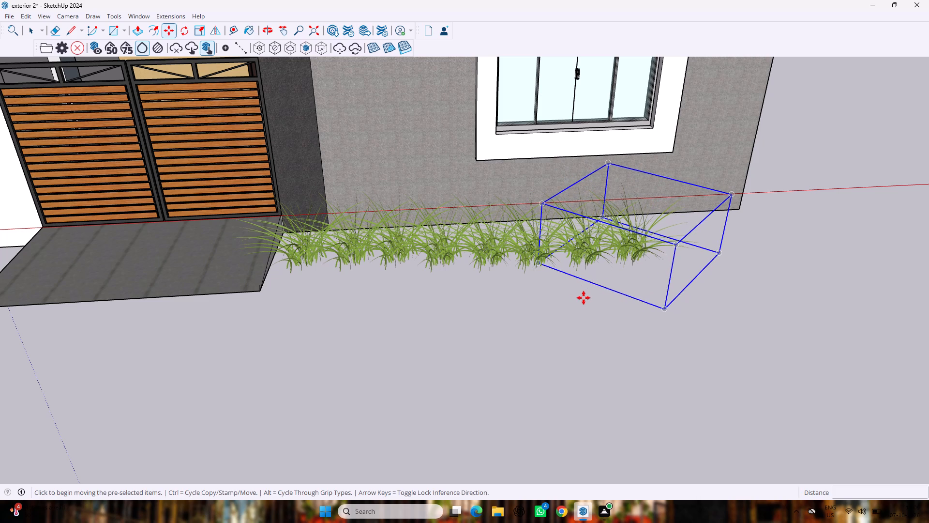
key("ctrl+v")
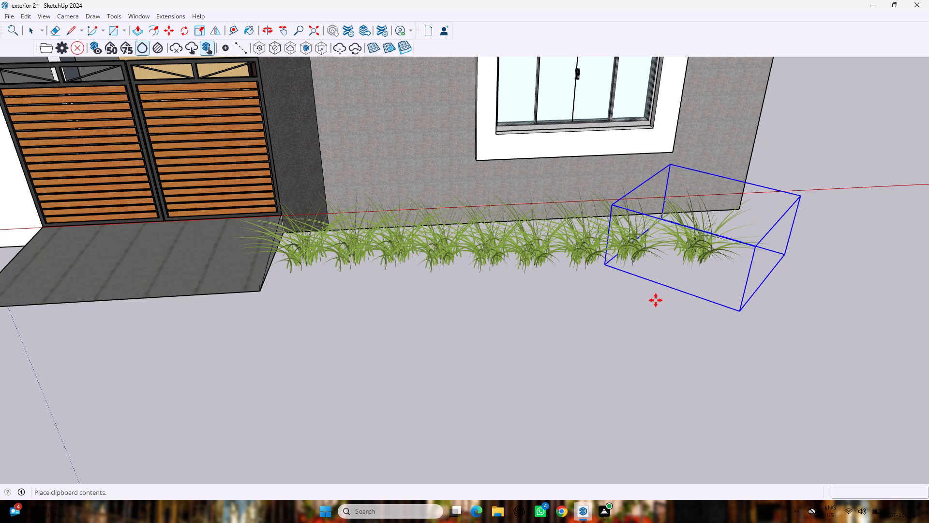
left_click(647, 298)
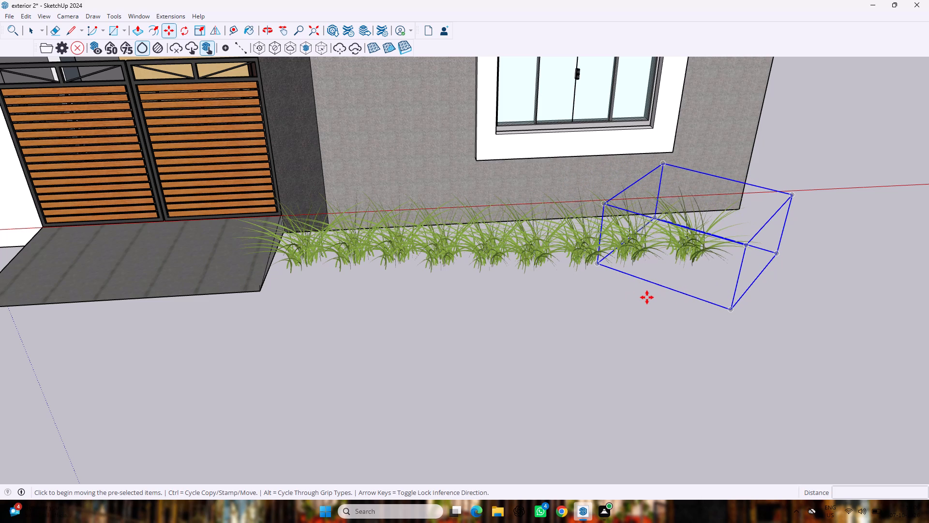
key("space")
left_click(682, 309)
Move a round-crowned green tree from the spare plant collection to the house's long side wall, behind the hedge, and clear the selection.
scroll(678, 312, "down", 10)
middle_click_drag(577, 384, 751, 339)
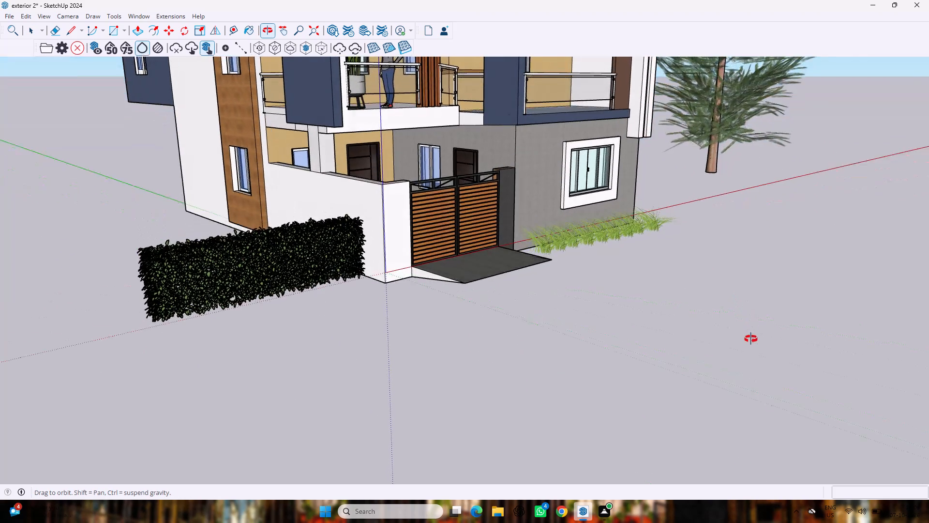
middle_click_drag(751, 339, 750, 344)
scroll(743, 340, "down", 10)
scroll(738, 324, "up", 1)
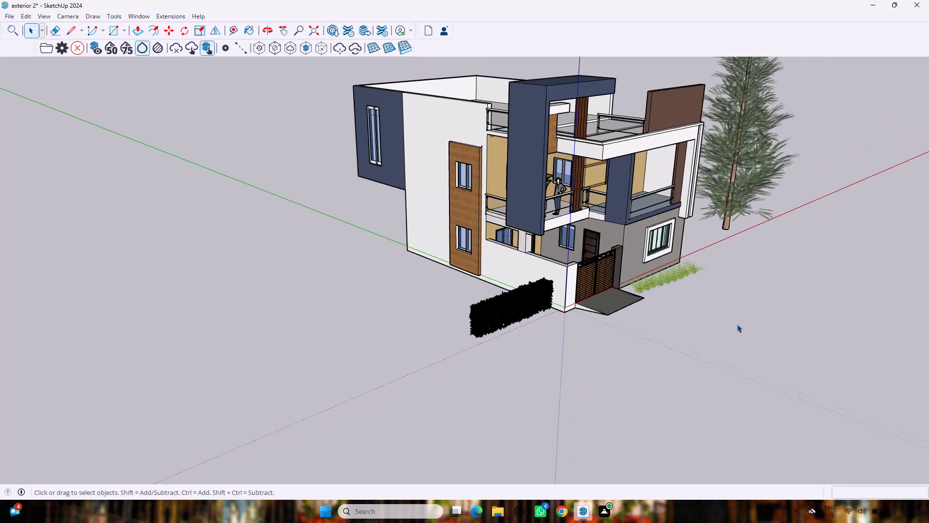
scroll(736, 324, "down", 5)
scroll(728, 326, "up", 1)
scroll(728, 326, "down", 20)
scroll(728, 326, "down", 3)
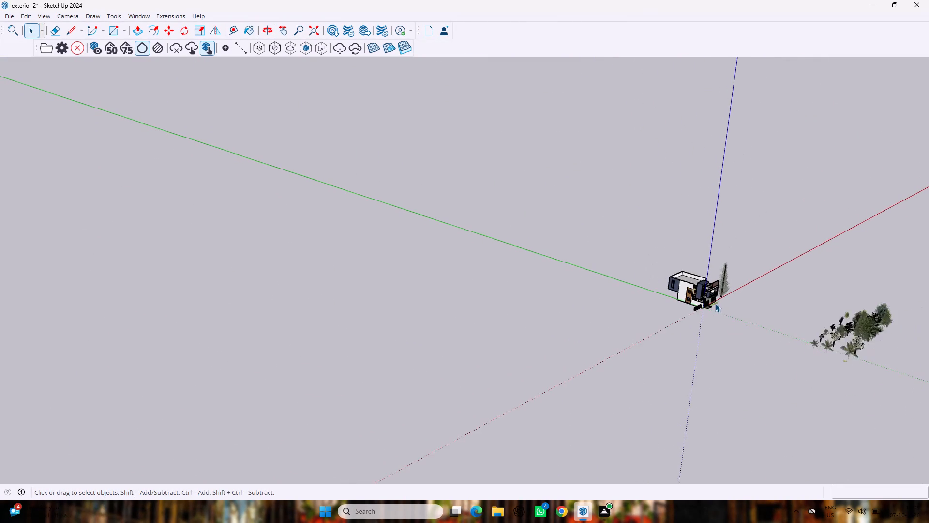
scroll(715, 303, "down", 3)
scroll(888, 333, "up", 20)
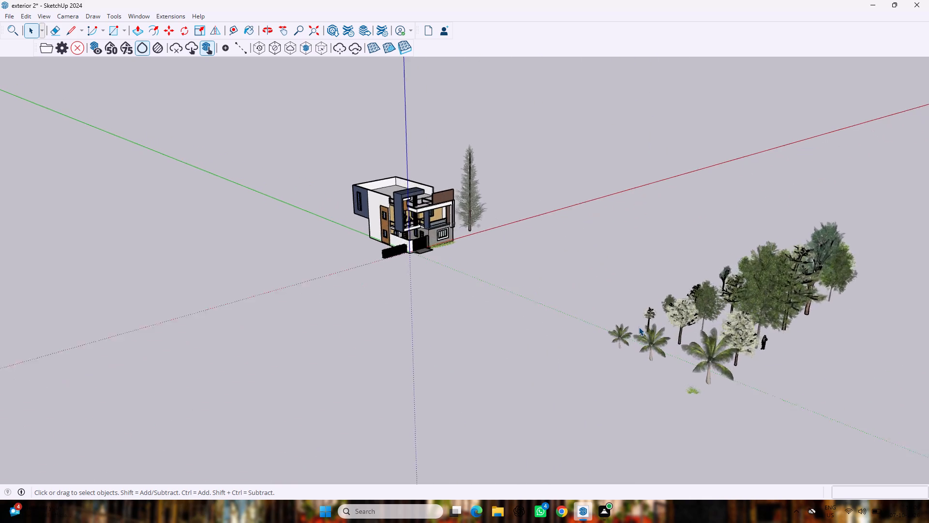
scroll(639, 327, "up", 3)
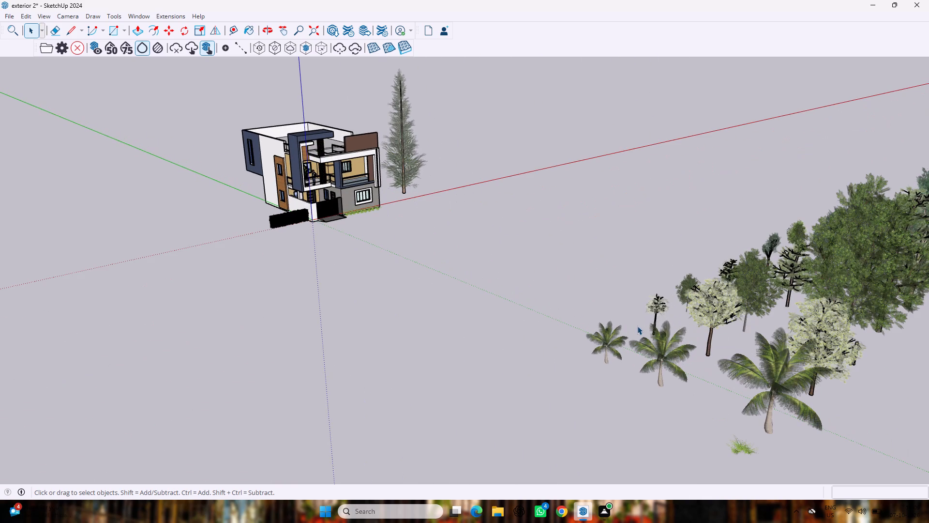
scroll(637, 326, "down", 2)
middle_click_drag(802, 315, 605, 250)
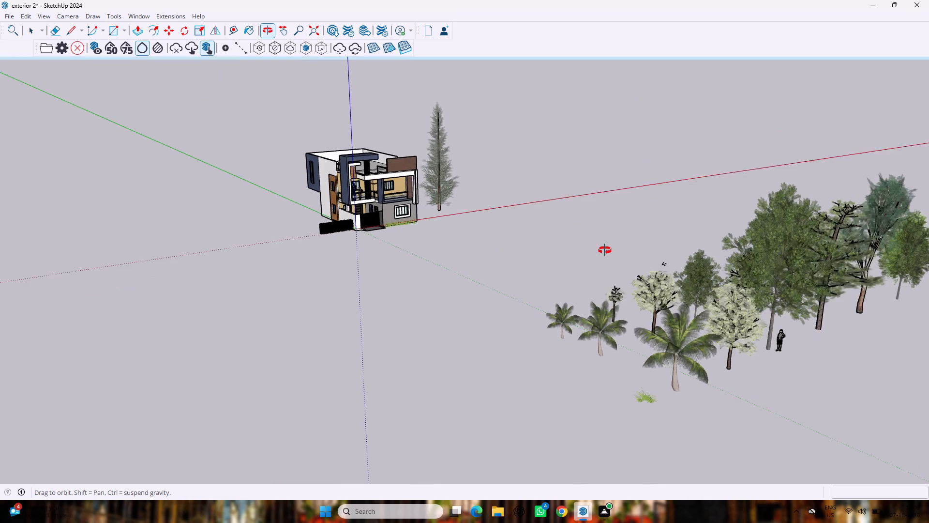
middle_click_drag(605, 250, 543, 249)
middle_click_drag(567, 271, 618, 312)
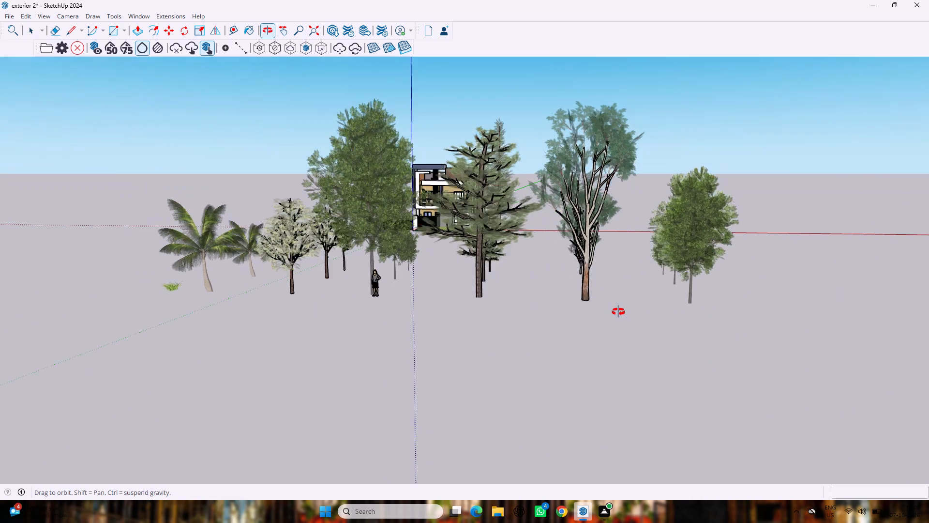
middle_click_drag(618, 312, 623, 314)
middle_click(626, 316)
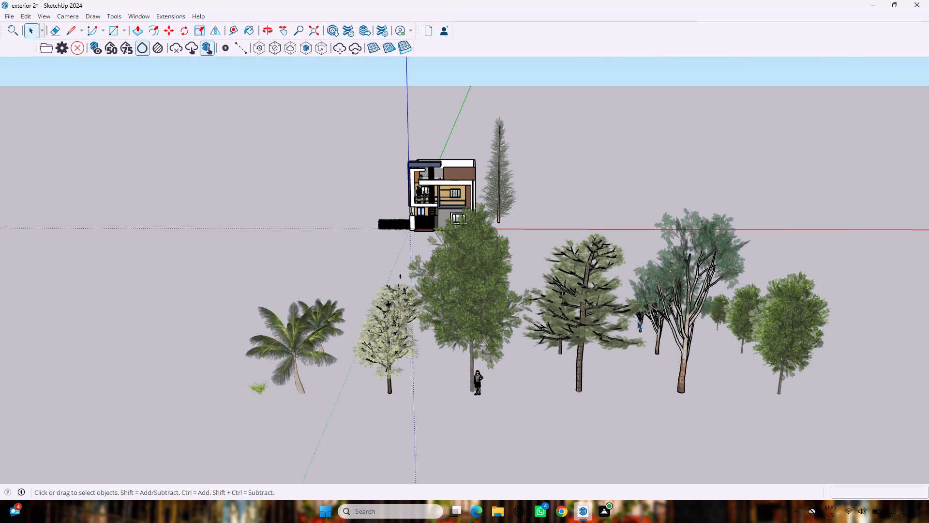
scroll(637, 321, "down", 1)
left_click(763, 342)
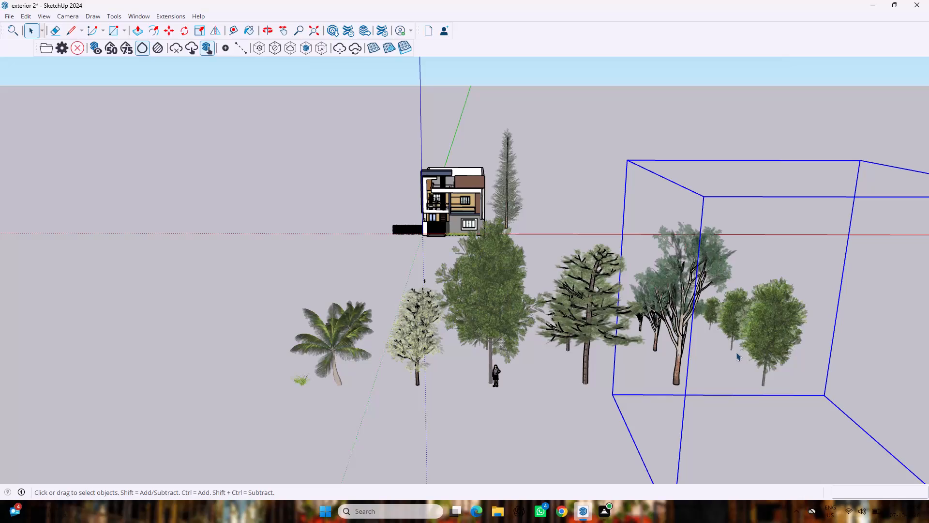
key("m")
scroll(735, 350, "down", 6)
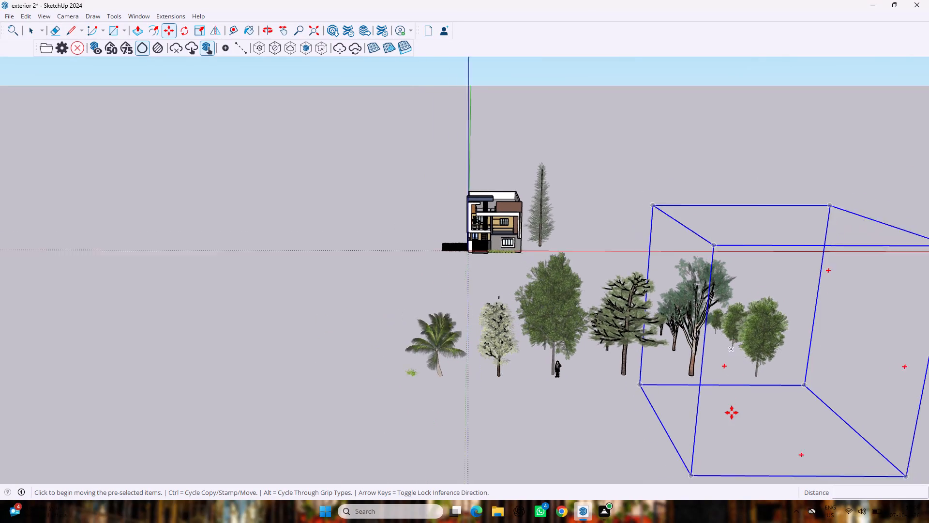
scroll(730, 414, "down", 2)
left_click(700, 454)
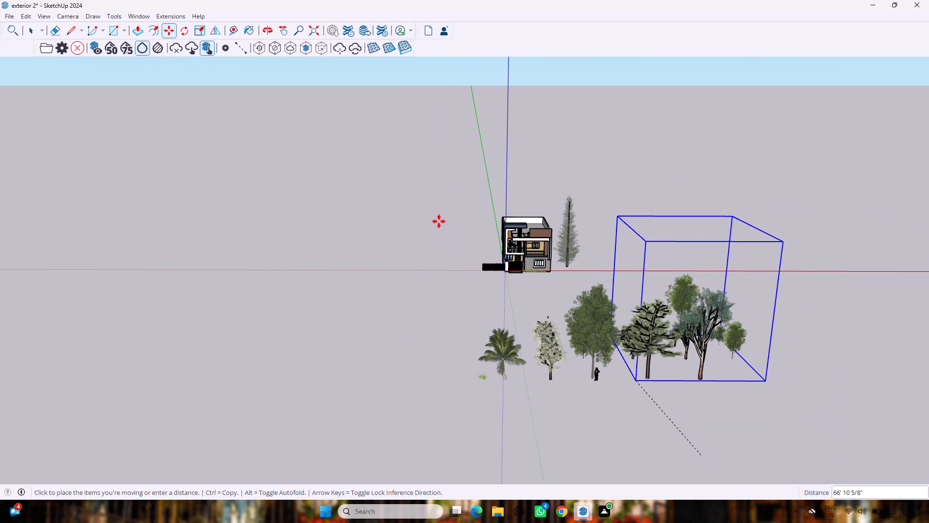
scroll(420, 197, "up", 19)
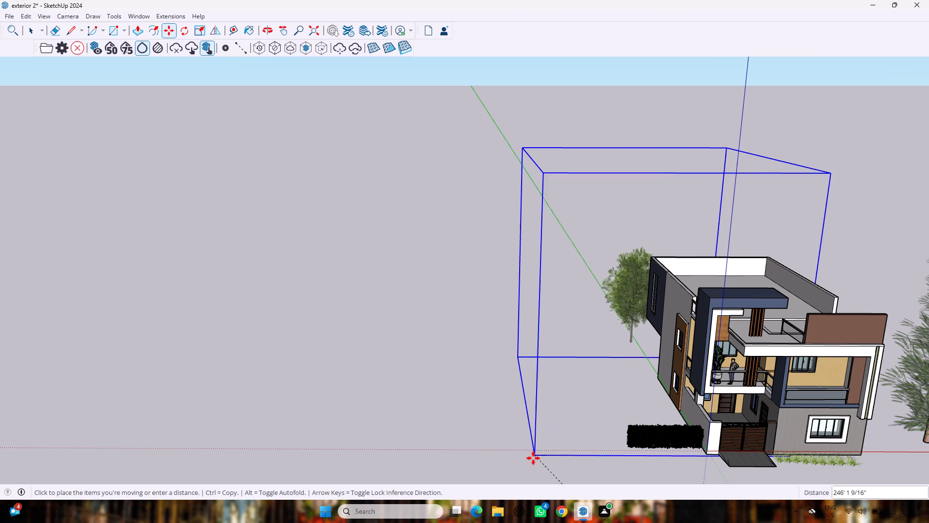
left_click(501, 476)
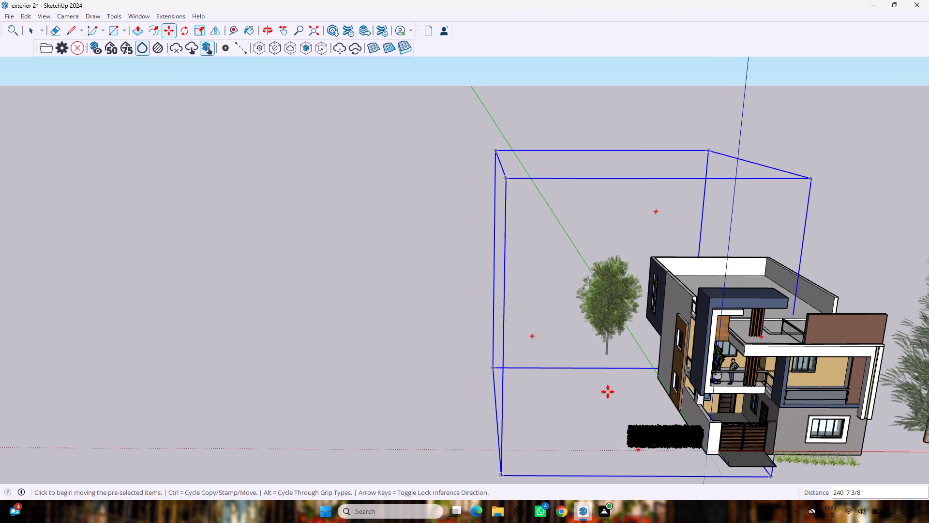
key("space")
left_click(486, 391)
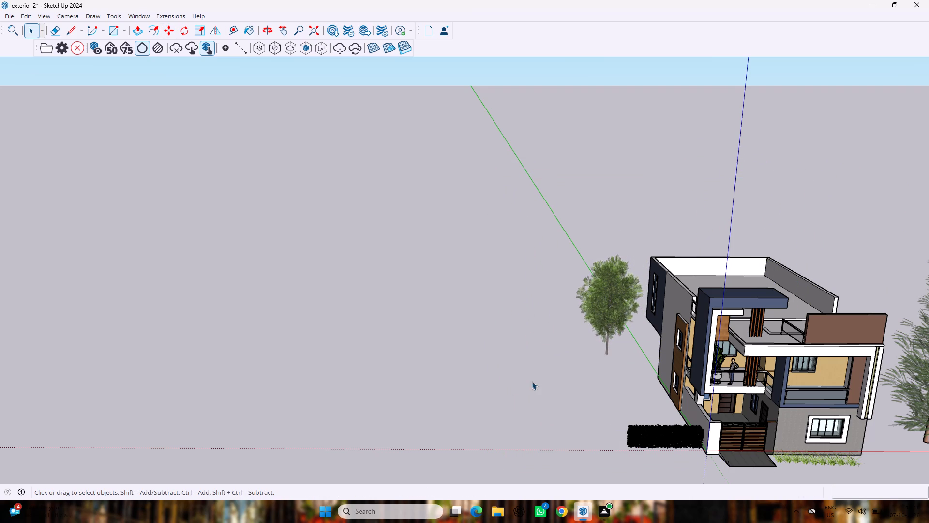
Examine the moved tree's placement relative to the side wall and hedge from several distances and at near eye level.
scroll(538, 376, "up", 7)
scroll(541, 370, "down", 3)
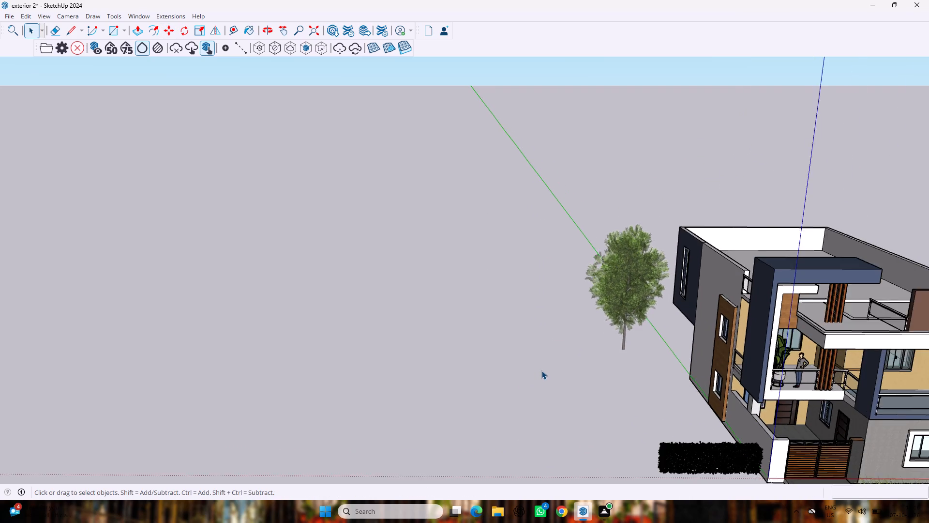
scroll(541, 370, "down", 2)
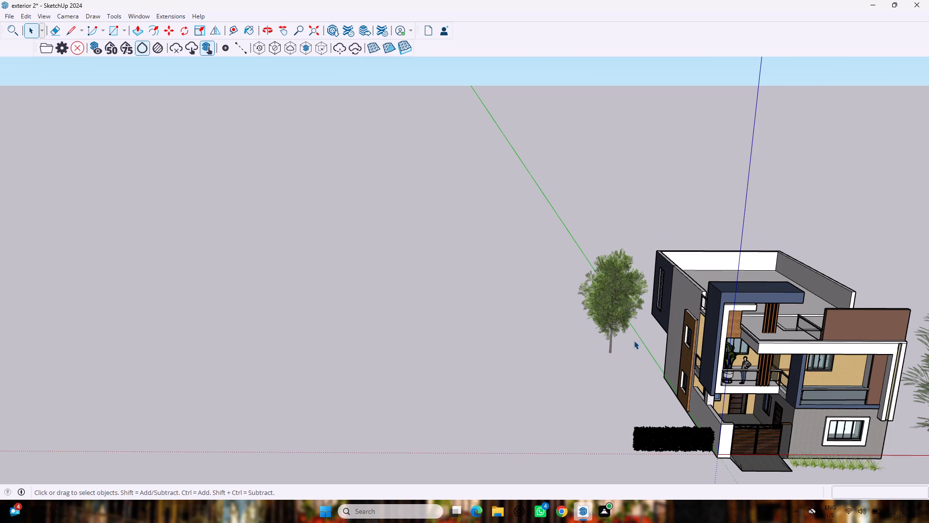
scroll(634, 340, "down", 2)
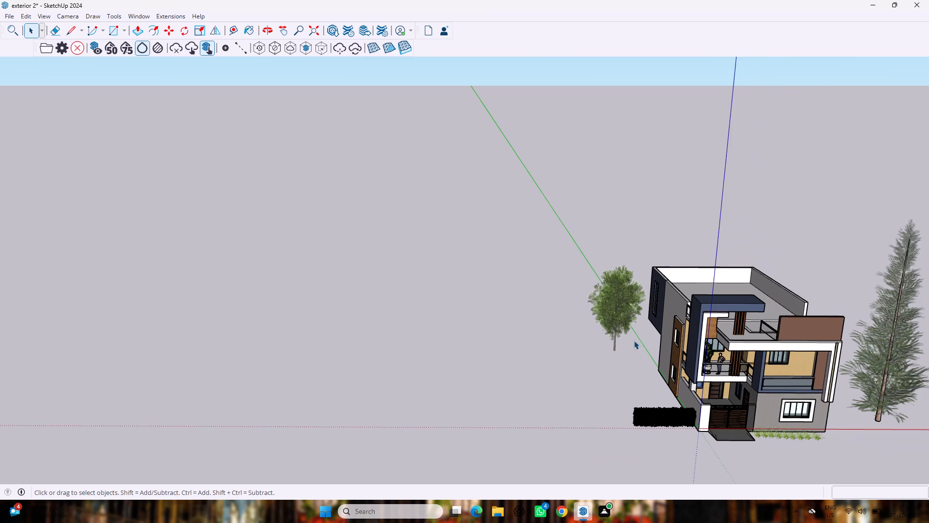
scroll(634, 340, "down", 10)
scroll(634, 340, "up", 2)
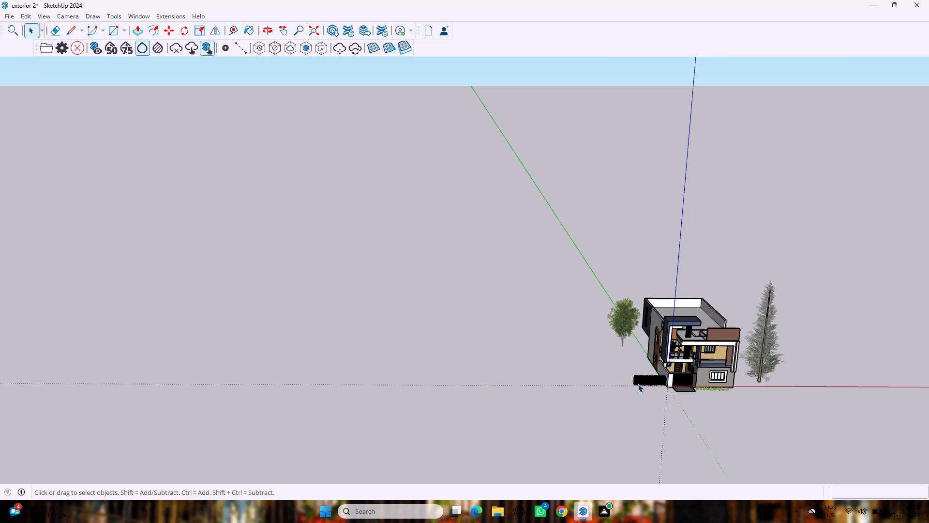
scroll(638, 385, "up", 17)
middle_click_drag(629, 378, 629, 379)
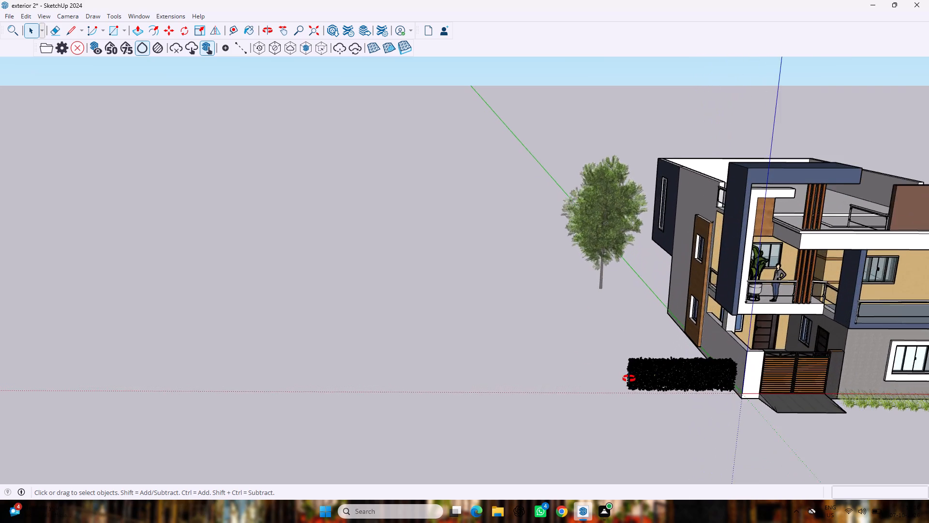
scroll(629, 379, "up", 2)
middle_click_drag(629, 379, 672, 310)
scroll(729, 370, "up", 4)
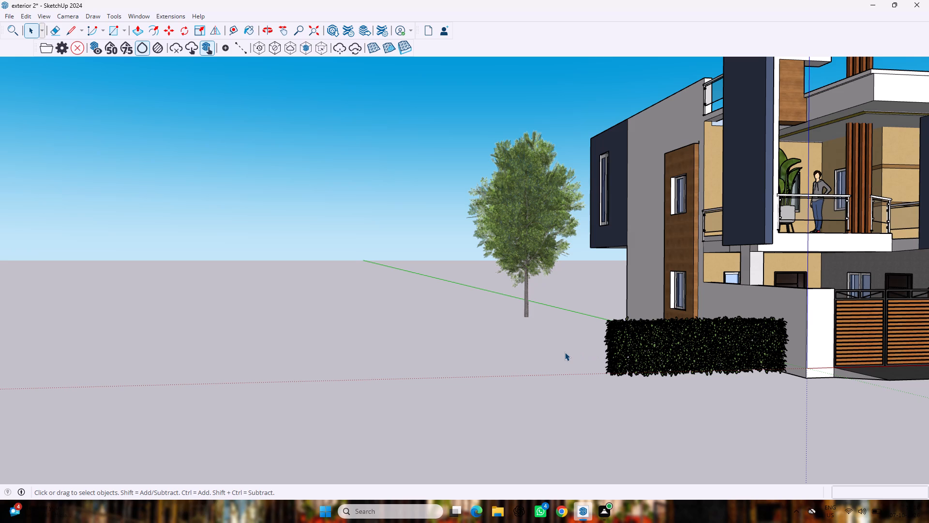
Move a palm tree from the spare plant collection to the house's white side wall, near the rear corner behind the tall conifer.
scroll(565, 352, "down", 3)
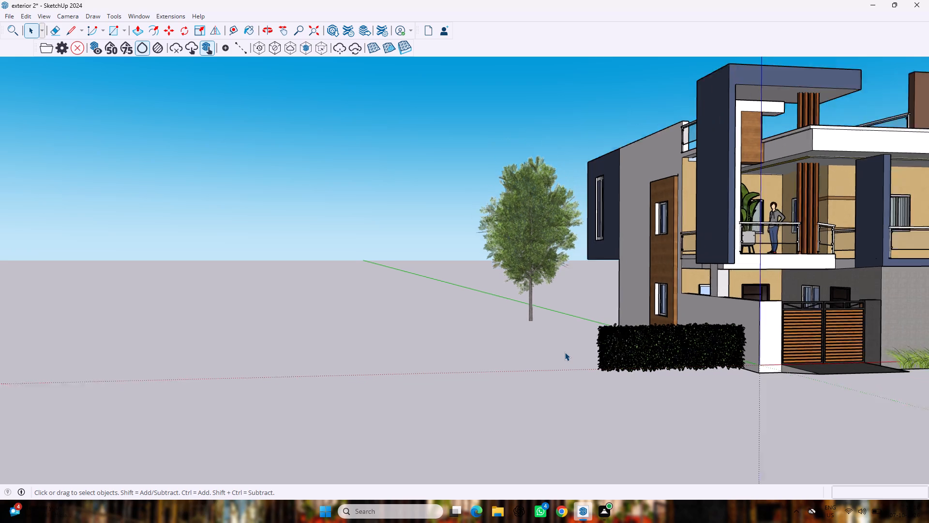
scroll(565, 352, "down", 15)
scroll(811, 374, "down", 2)
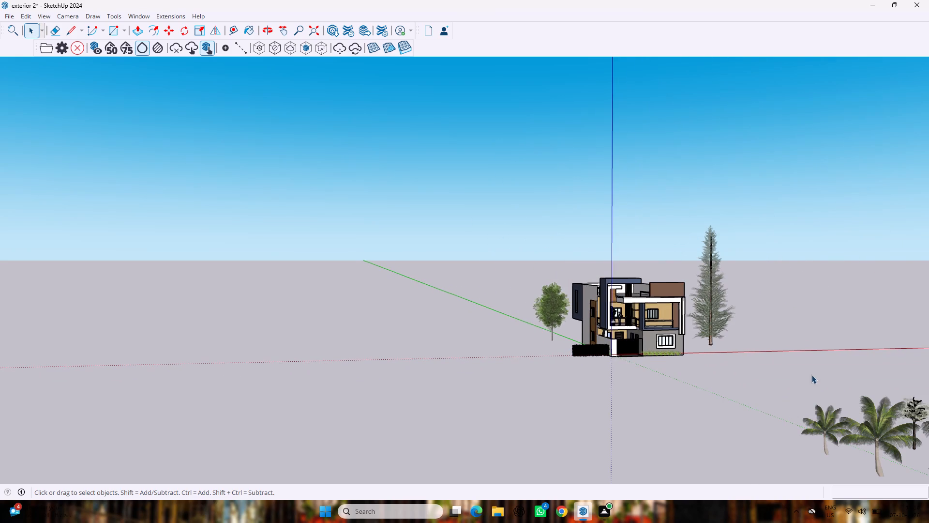
scroll(811, 375, "down", 4)
scroll(890, 419, "up", 5)
left_click(886, 417)
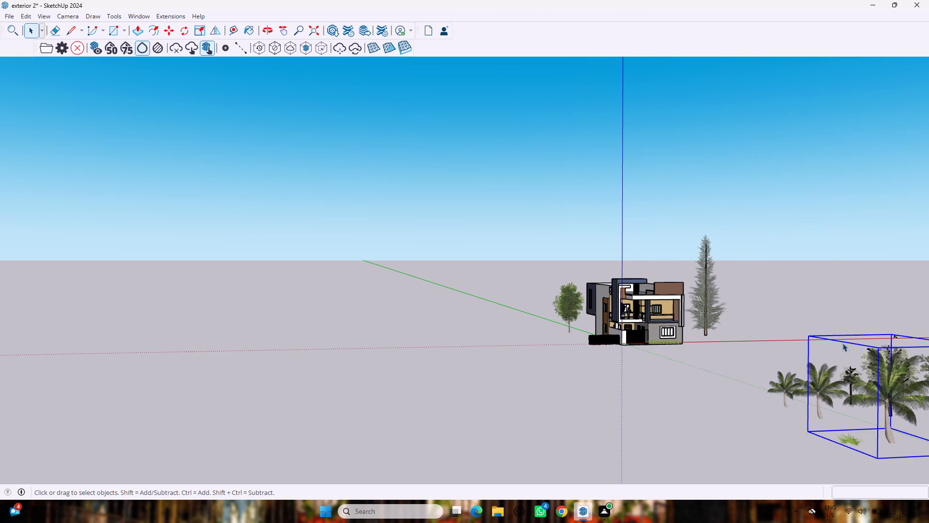
key("m")
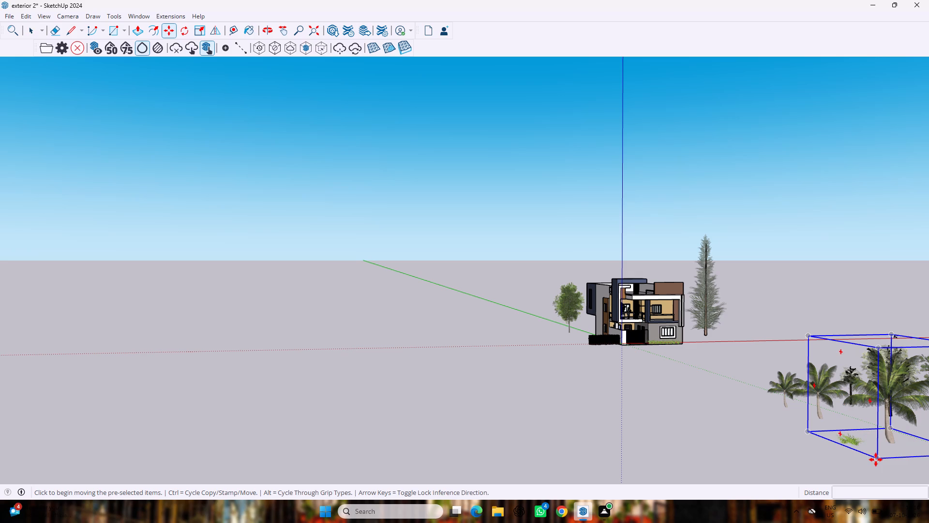
left_click(877, 458)
scroll(728, 257, "up", 9)
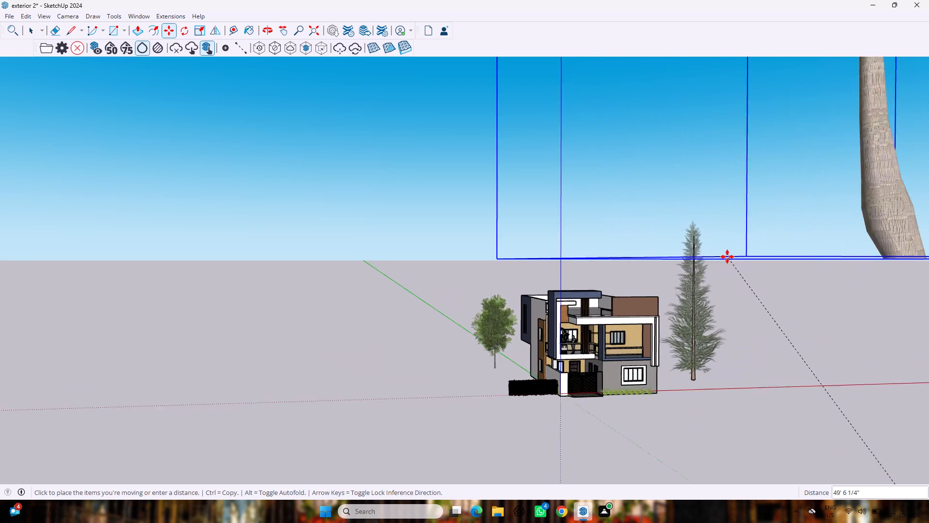
scroll(727, 257, "up", 4)
scroll(723, 255, "down", 9)
scroll(668, 308, "up", 11)
middle_click_drag(657, 305, 633, 357)
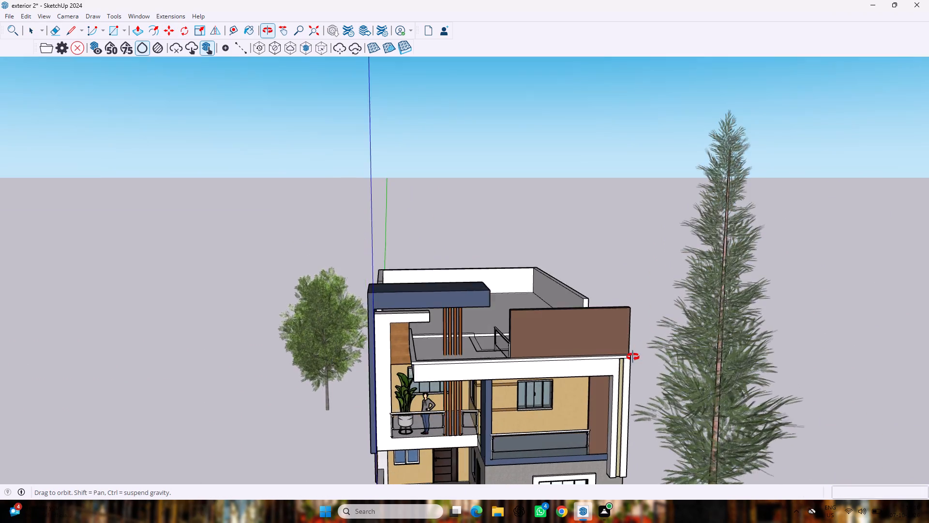
middle_click_drag(633, 357, 566, 388)
middle_click_drag(615, 380, 706, 342)
scroll(701, 332, "up", 3)
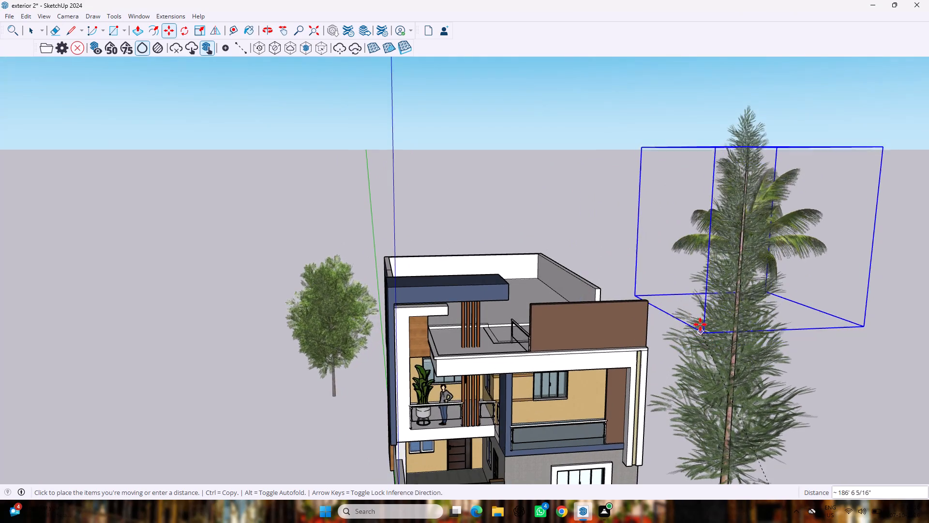
scroll(700, 324, "up", 7)
middle_click_drag(696, 306, 330, 358)
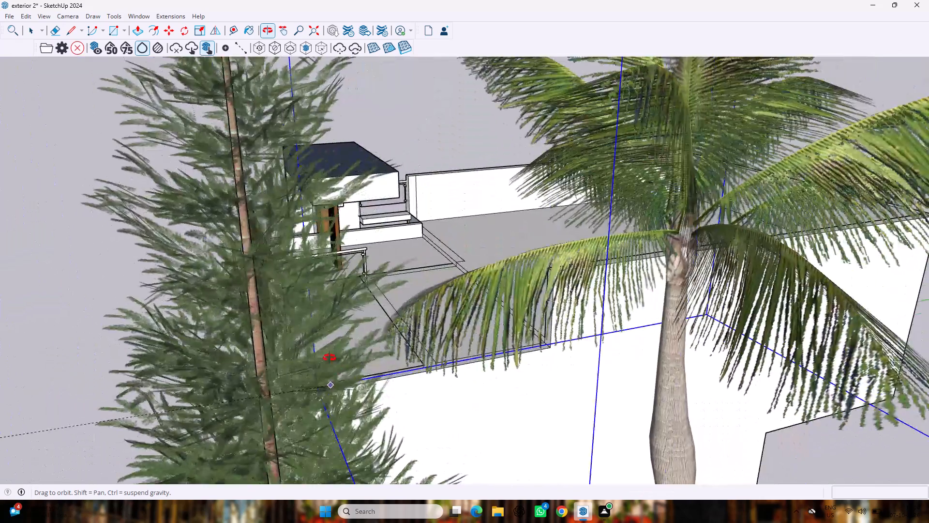
middle_click_drag(330, 358, 329, 358)
scroll(334, 371, "down", 20)
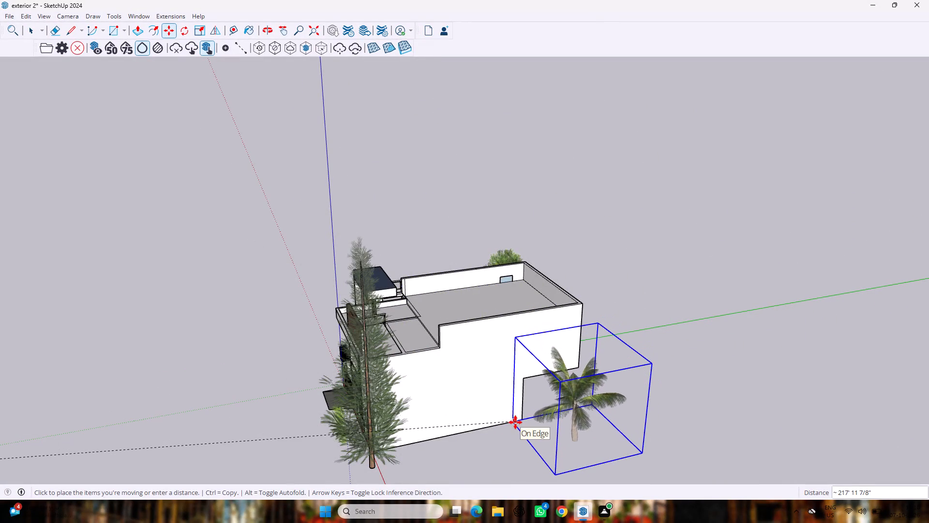
left_click_drag(517, 437, 518, 433)
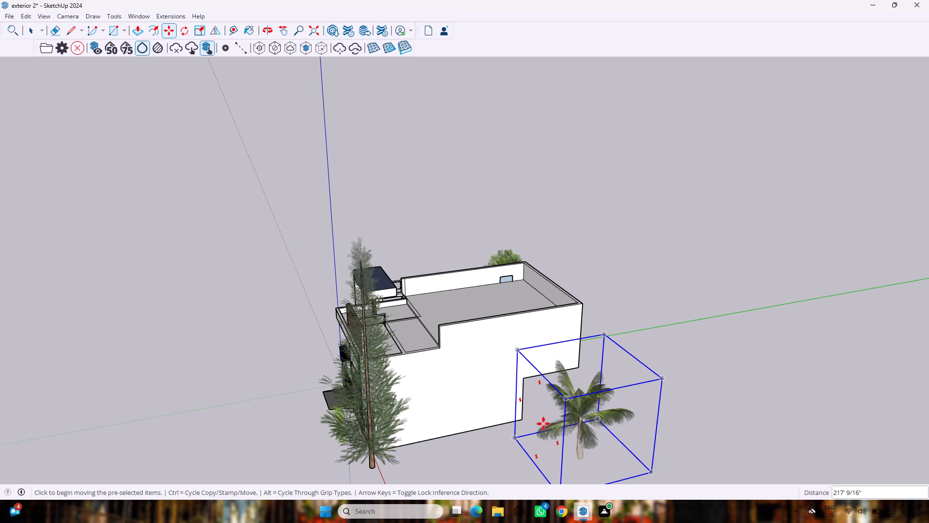
Move the palm tree closer to the rear part of the white side wall, and clear the selection.
scroll(546, 419, "down", 10)
middle_click_drag(456, 433, 625, 341)
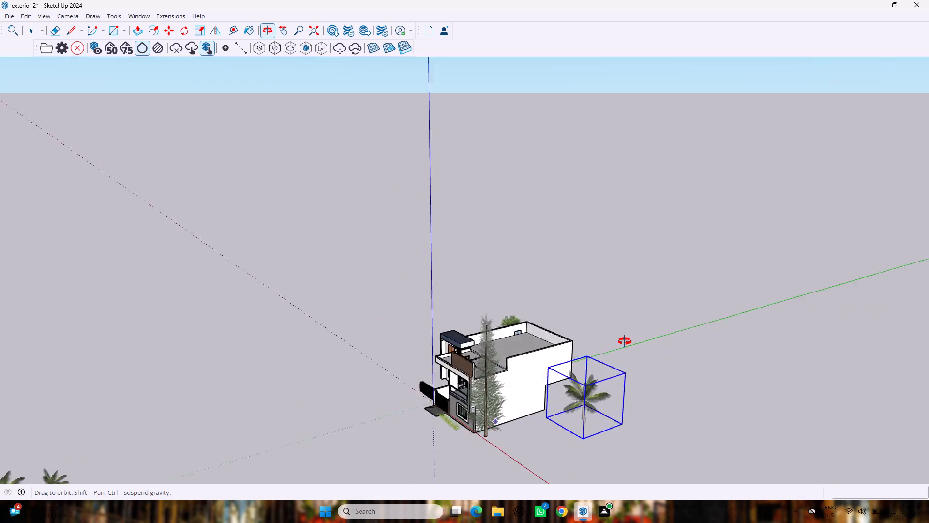
middle_click_drag(625, 341, 654, 321)
scroll(623, 361, "up", 8)
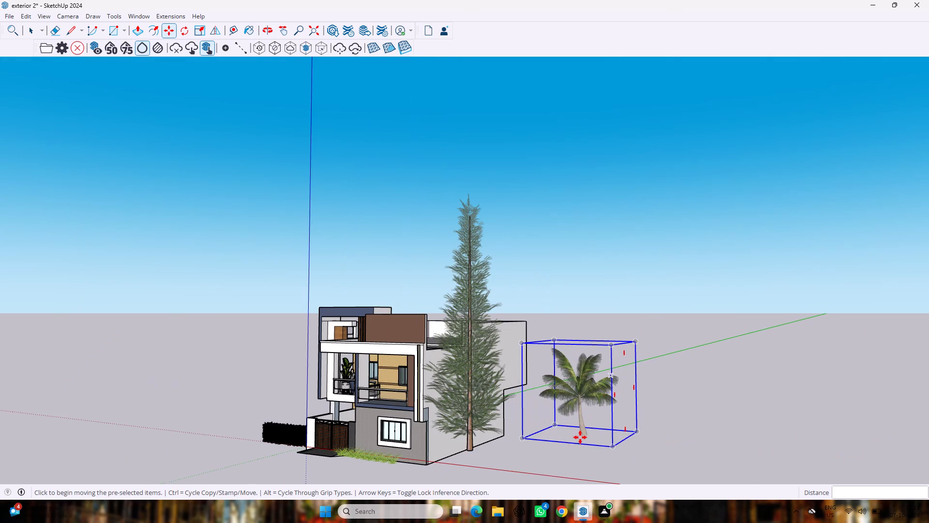
left_click(523, 439)
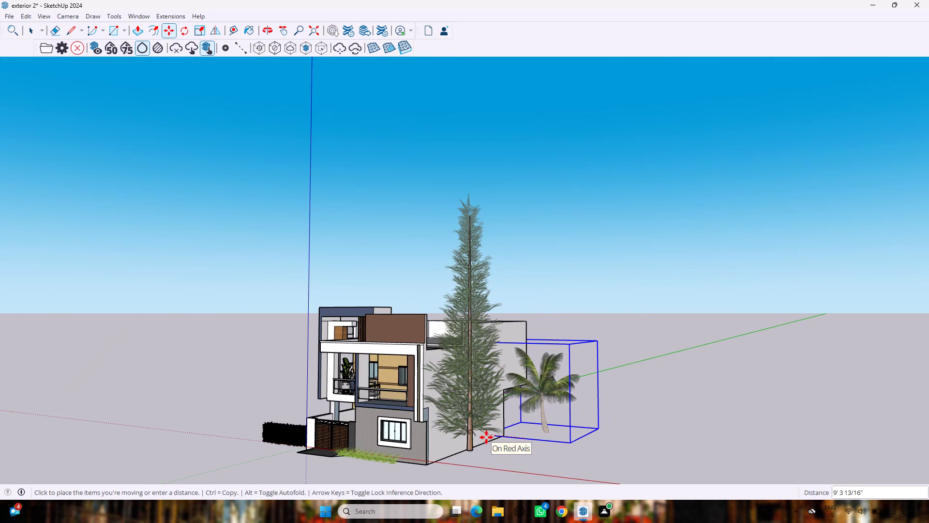
left_click(489, 446)
scroll(487, 434, "down", 6)
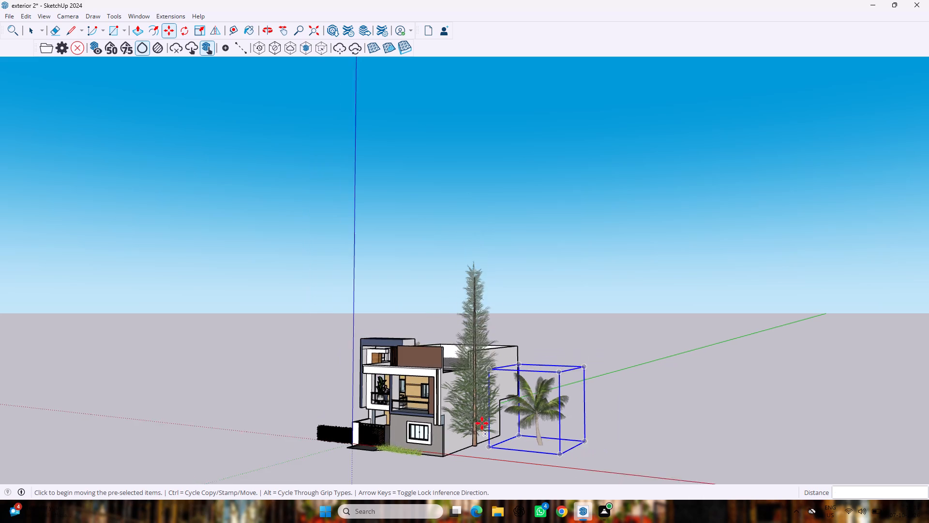
scroll(482, 423, "down", 1)
middle_click_drag(461, 453, 537, 432)
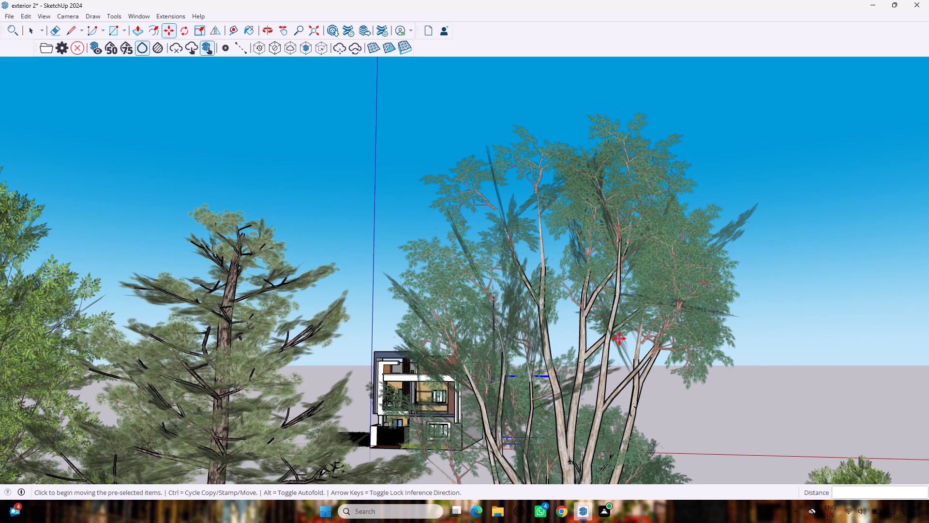
scroll(759, 353, "up", 4)
middle_click_drag(759, 349, 660, 386)
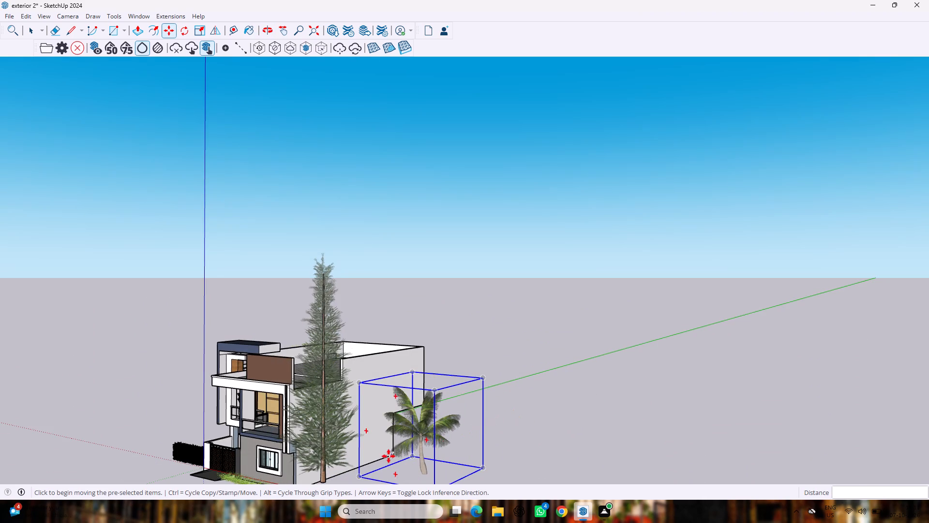
scroll(389, 456, "up", 2)
scroll(389, 456, "down", 11)
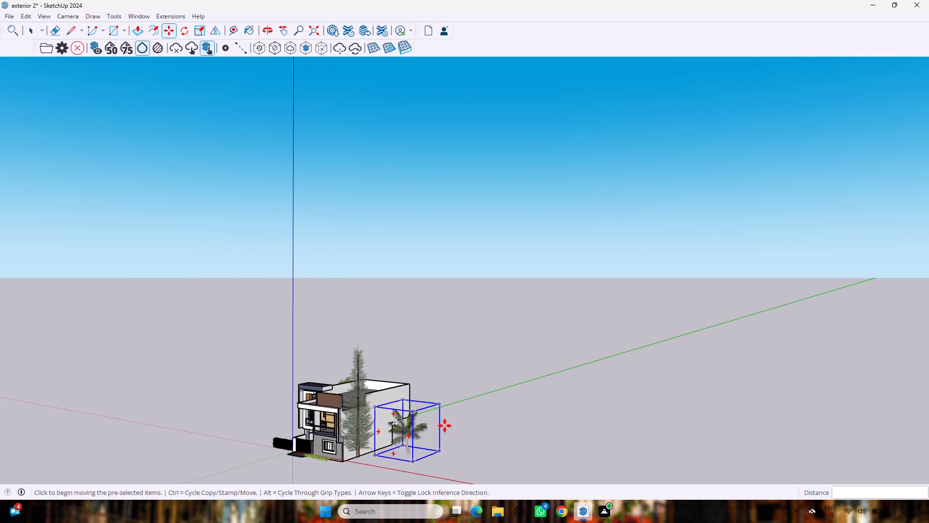
key("space")
left_click(495, 448)
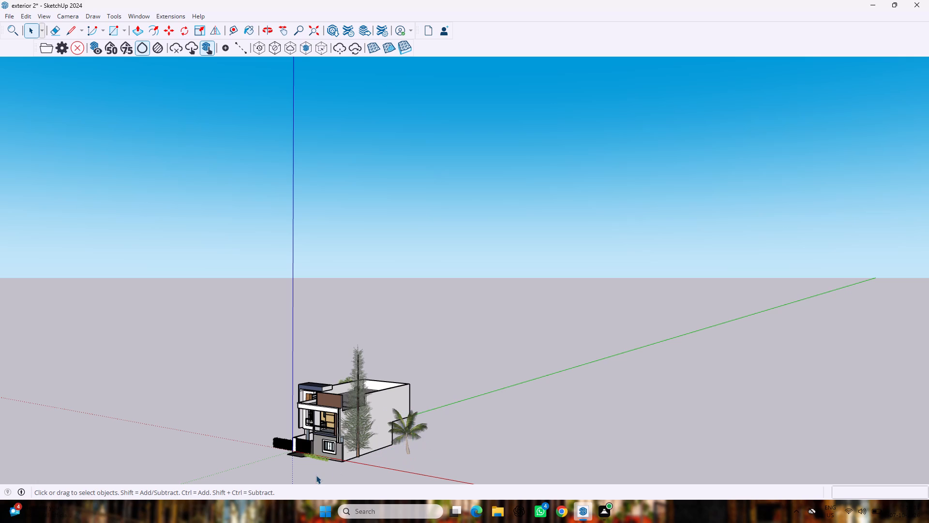
Move the tall conifer about 9' 10" outward from the white side wall, and clear the selection.
scroll(316, 475, "up", 17)
scroll(355, 461, "up", 3)
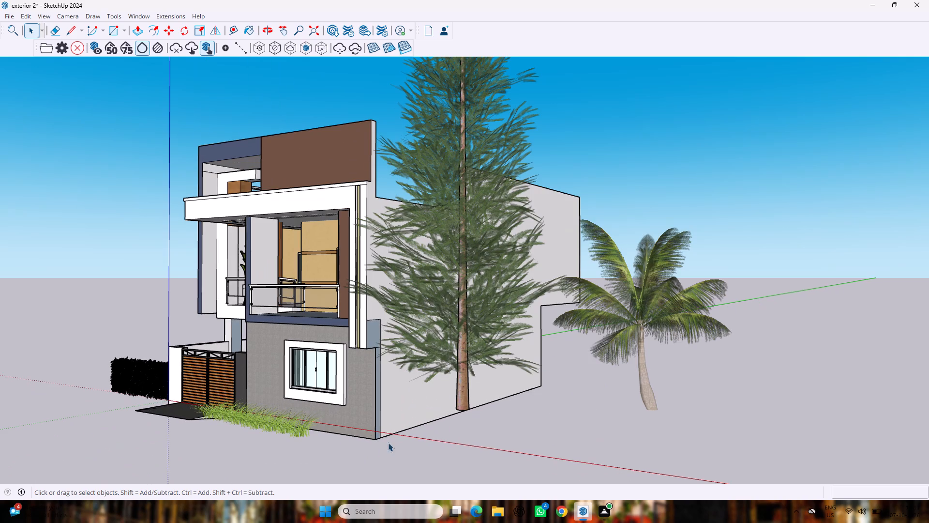
left_click(457, 389)
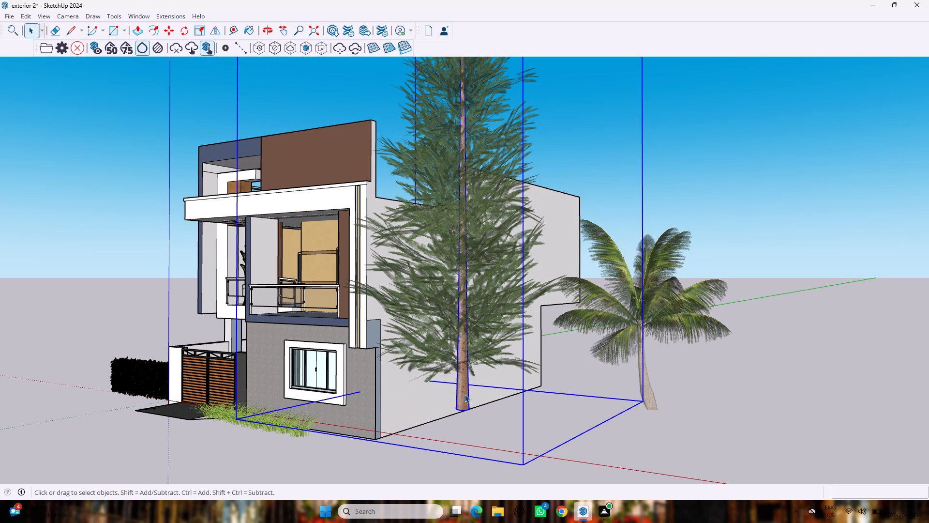
key("m")
left_click(465, 409)
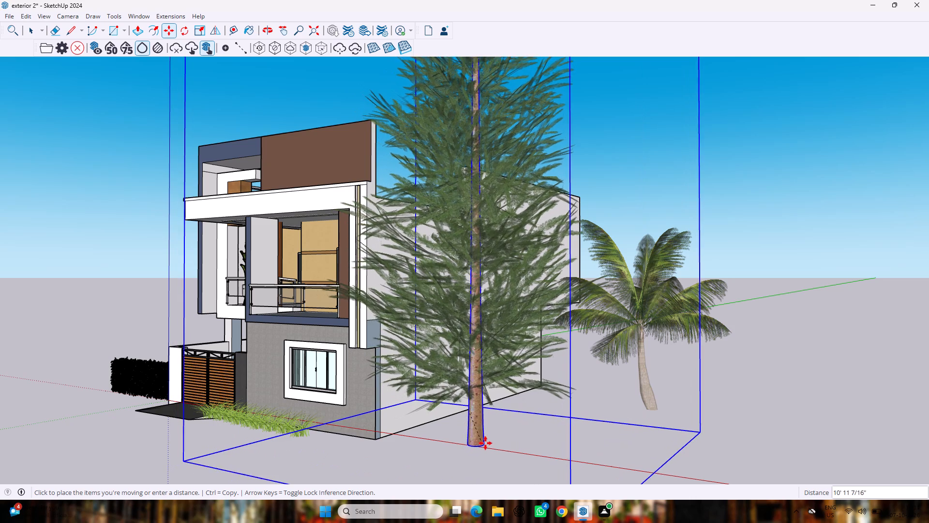
left_click(488, 439)
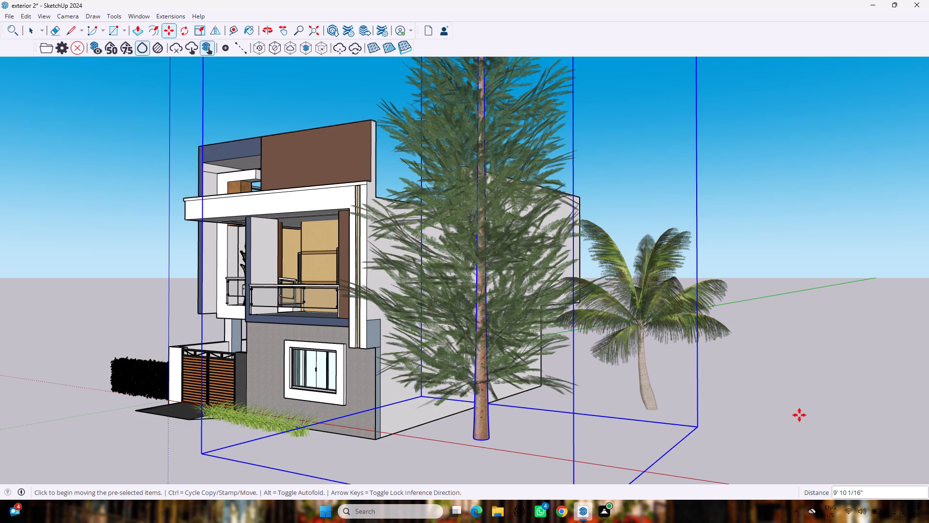
key("space")
left_click(805, 412)
Examine the planting around the house from the front and the trees remaining in the spare plant collection.
scroll(800, 407, "down", 15)
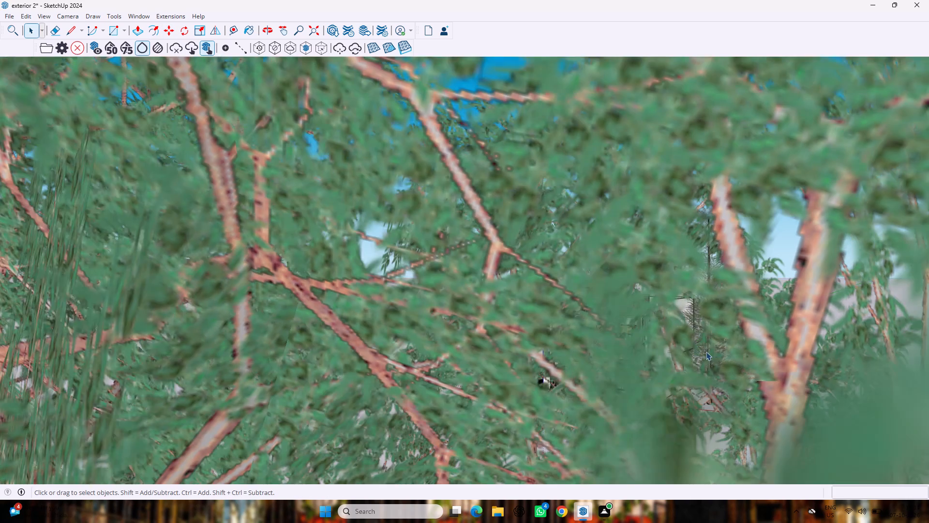
scroll(705, 352, "down", 20)
scroll(705, 352, "down", 11)
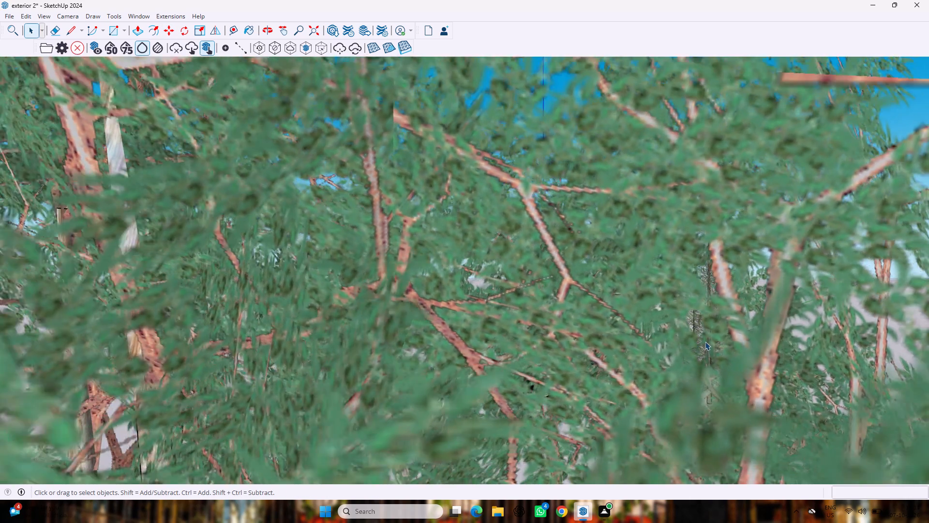
scroll(705, 341, "down", 20)
scroll(705, 341, "down", 15)
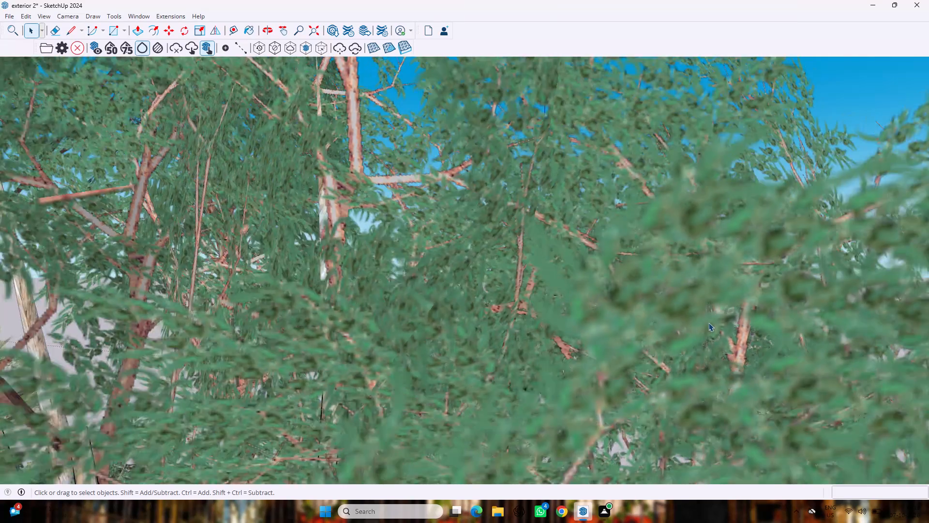
scroll(708, 323, "down", 20)
scroll(708, 323, "down", 15)
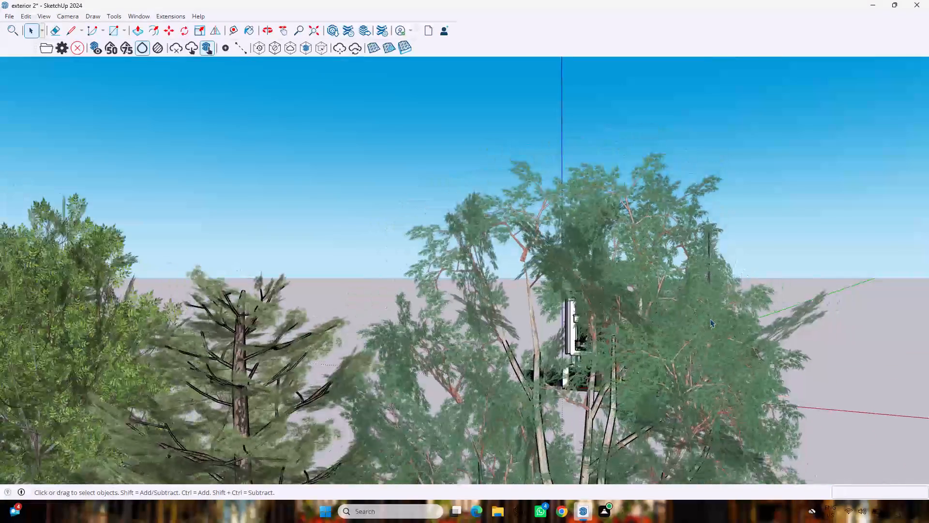
scroll(710, 319, "down", 20)
scroll(710, 319, "down", 8)
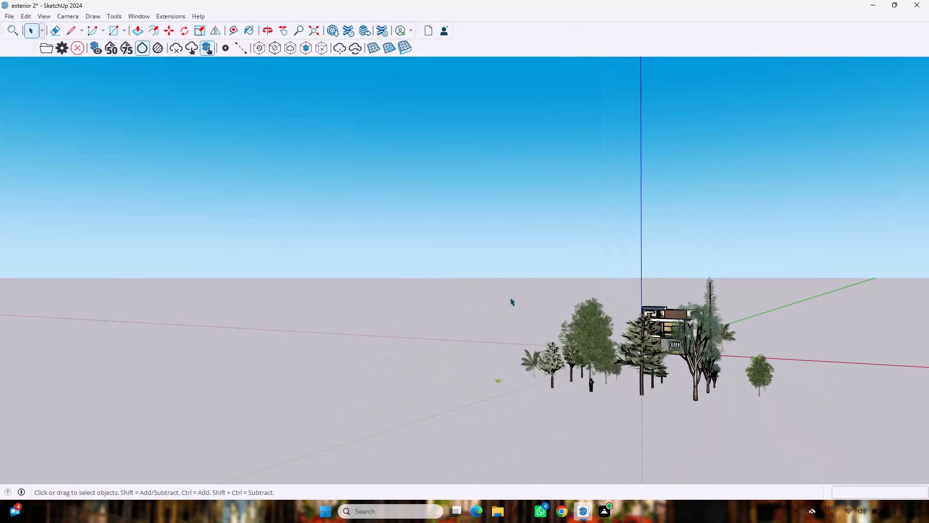
scroll(510, 292, "up", 4)
middle_click_drag(510, 292, 678, 343)
scroll(679, 339, "up", 4)
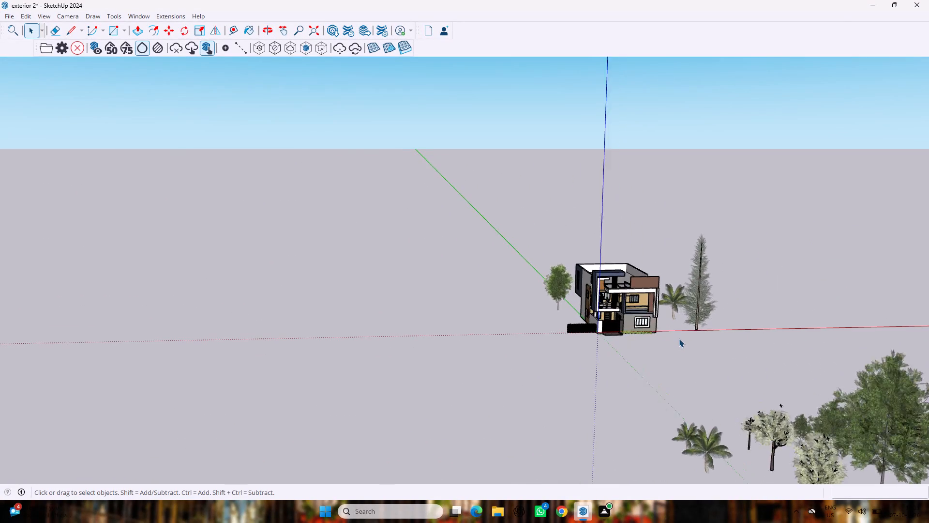
scroll(679, 338, "up", 4)
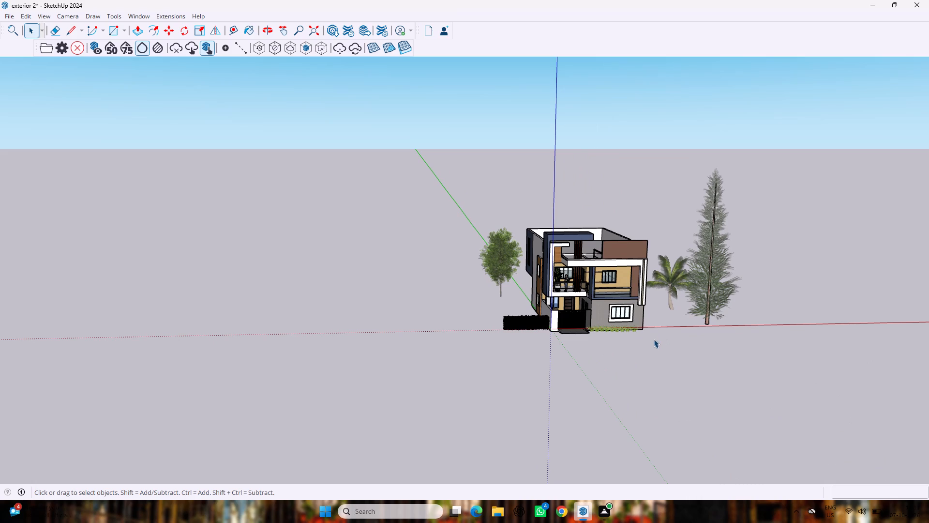
scroll(652, 341, "up", 10)
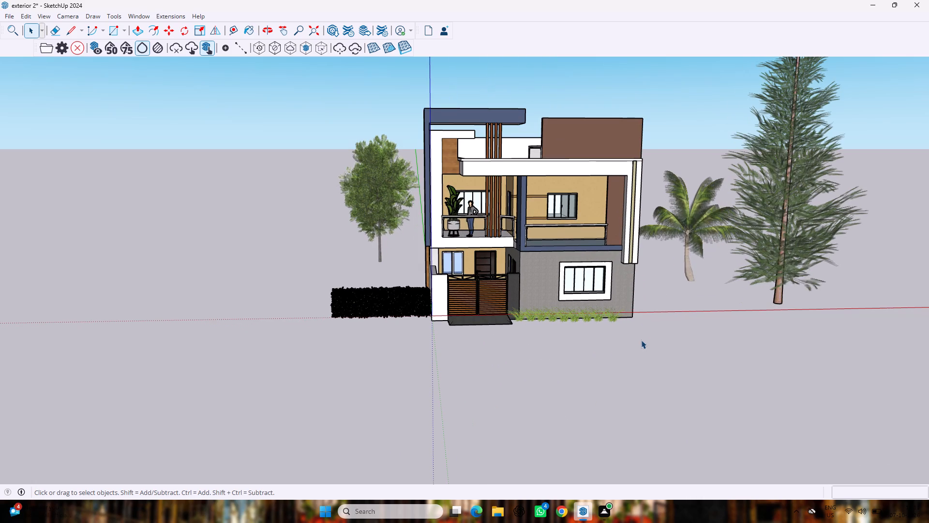
scroll(641, 340, "down", 9)
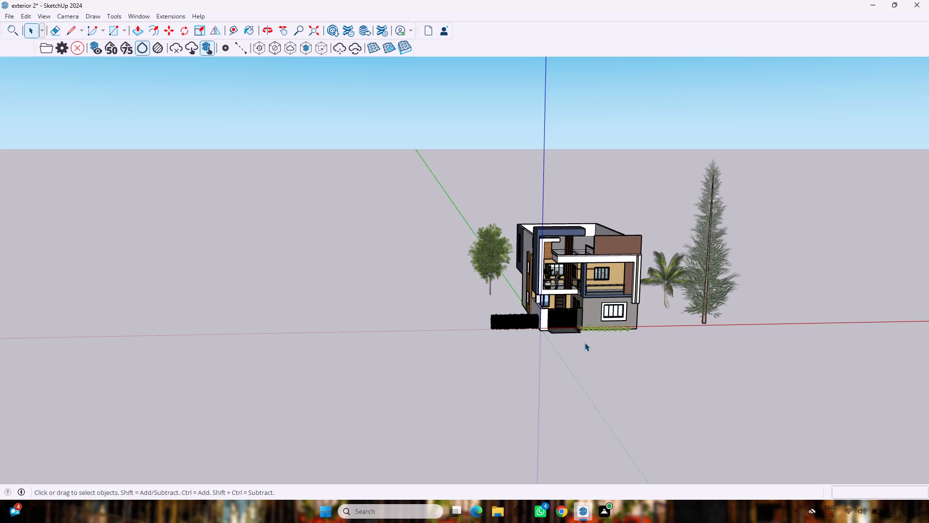
scroll(584, 344, "down", 12)
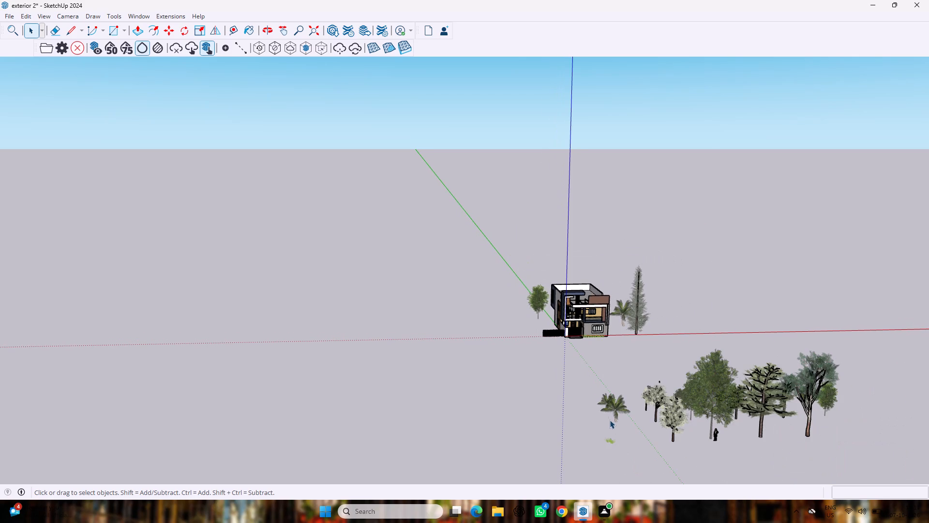
scroll(613, 425, "up", 10)
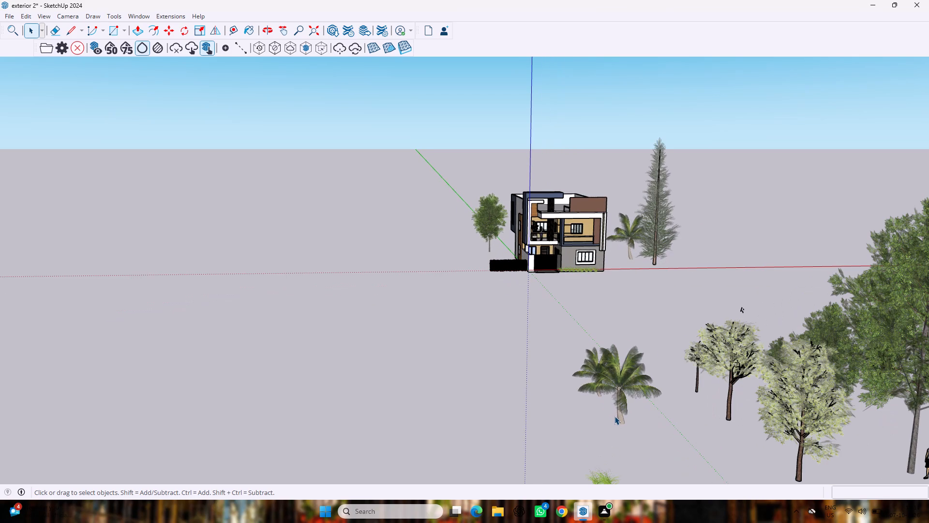
scroll(660, 398, "down", 12)
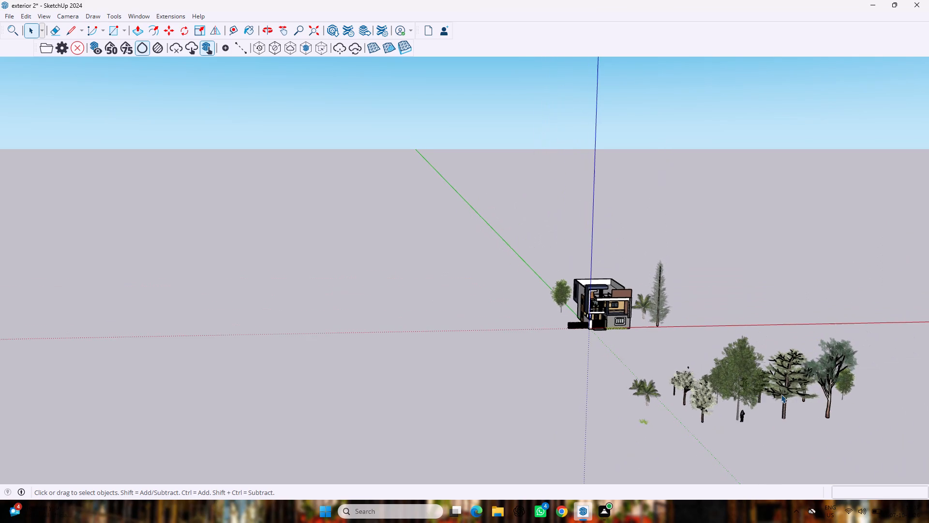
scroll(853, 387, "up", 9)
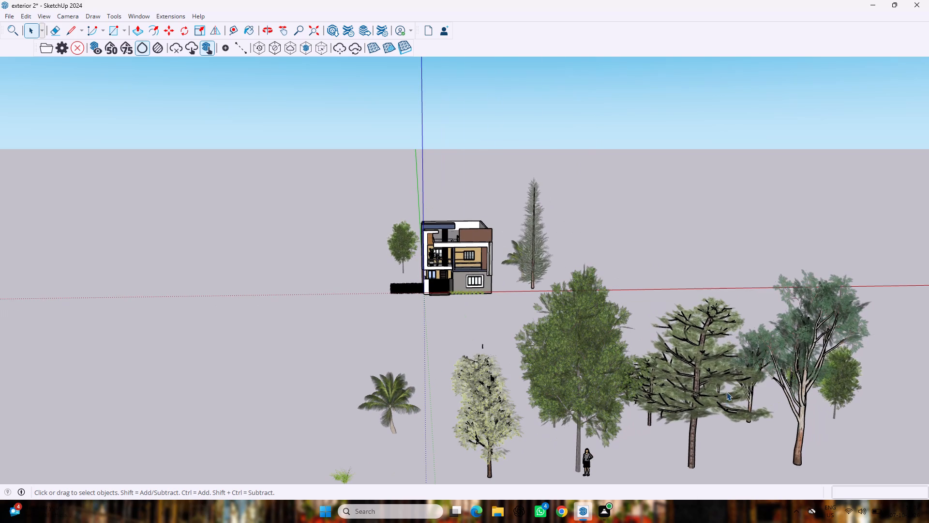
Move a medium leafy green tree from the spare plant collection about 137' 7" to the front of the house near the gate, and deselect it.
middle_click_drag(631, 318, 928, 305)
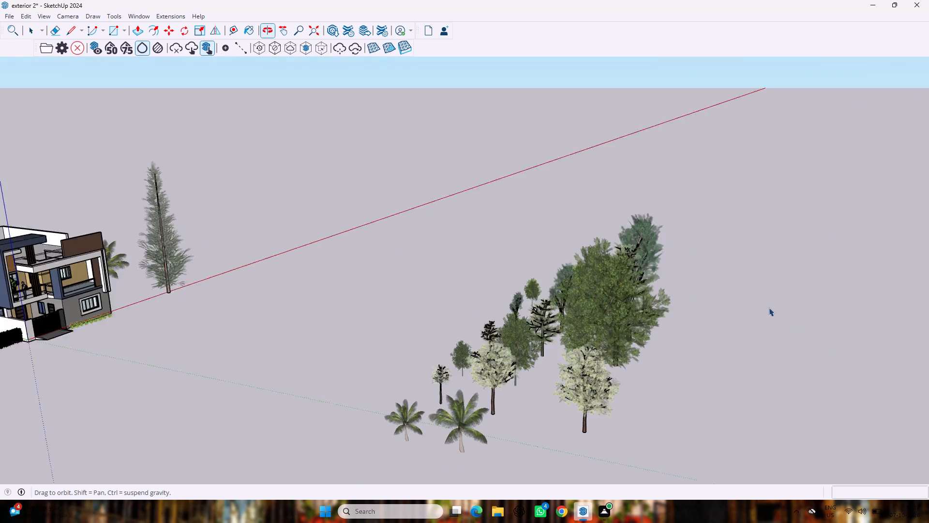
scroll(559, 358, "up", 3)
left_click(505, 346)
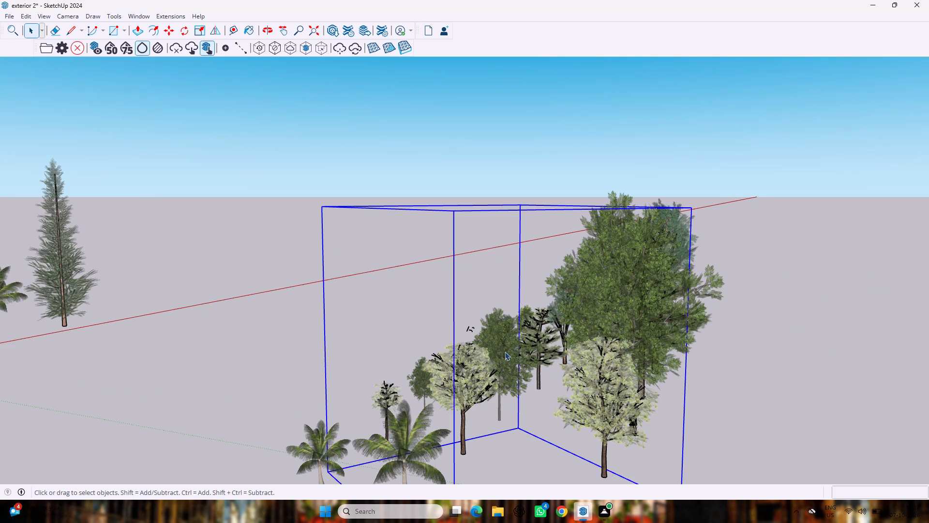
key("m")
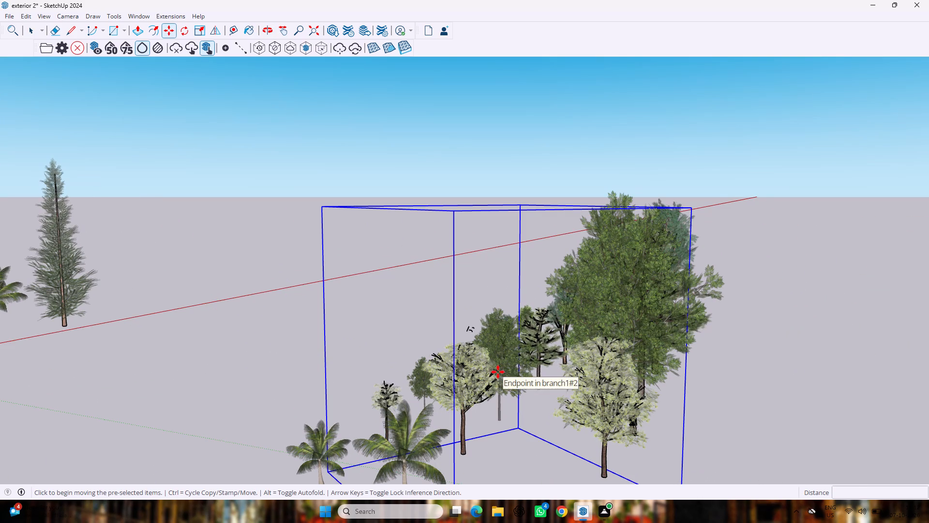
scroll(490, 375, "down", 12)
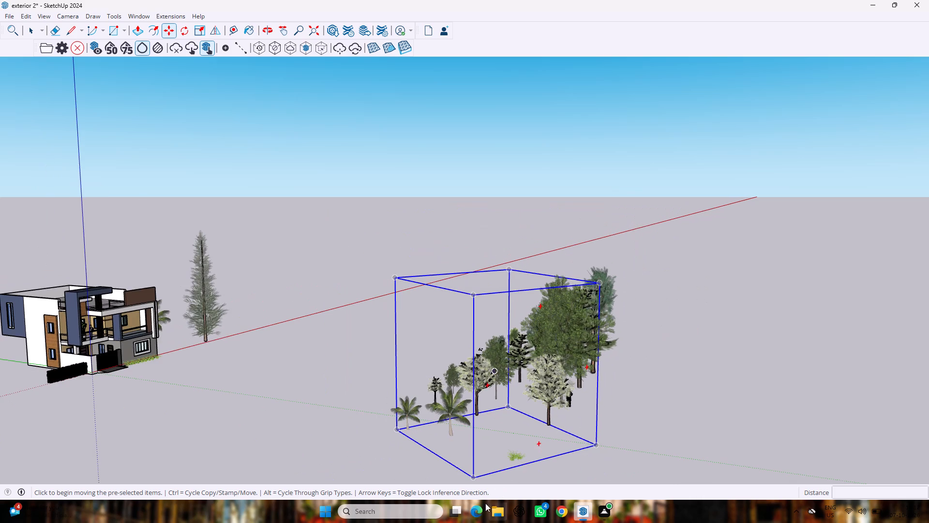
left_click(470, 479)
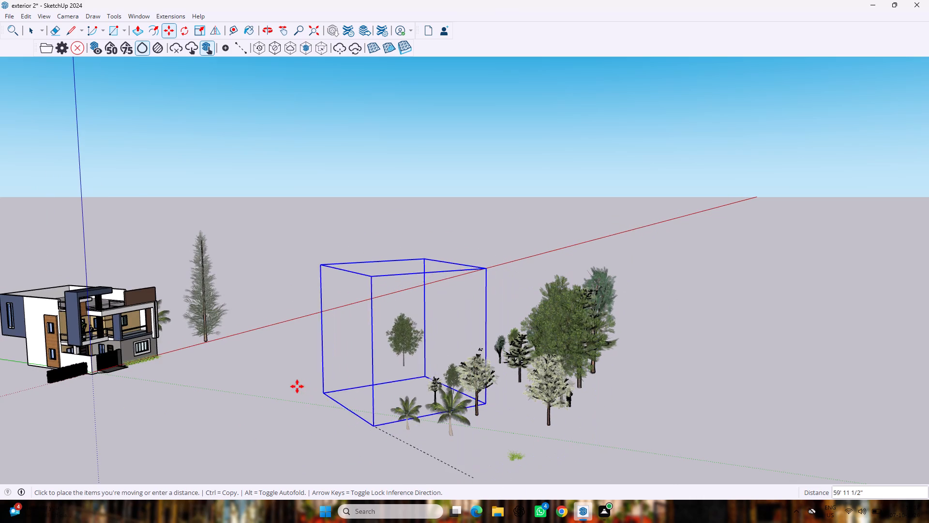
scroll(0, 390, "up", 7)
scroll(103, 410, "up", 2)
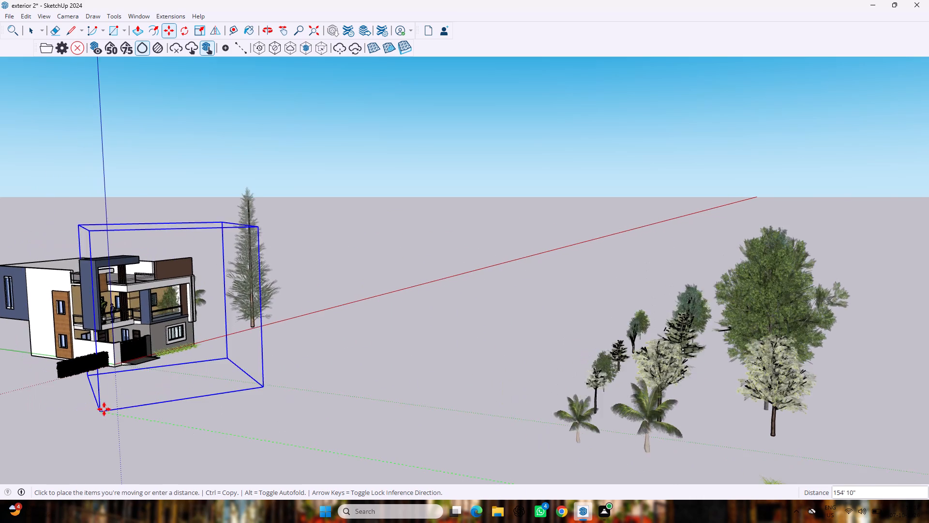
scroll(104, 409, "up", 5)
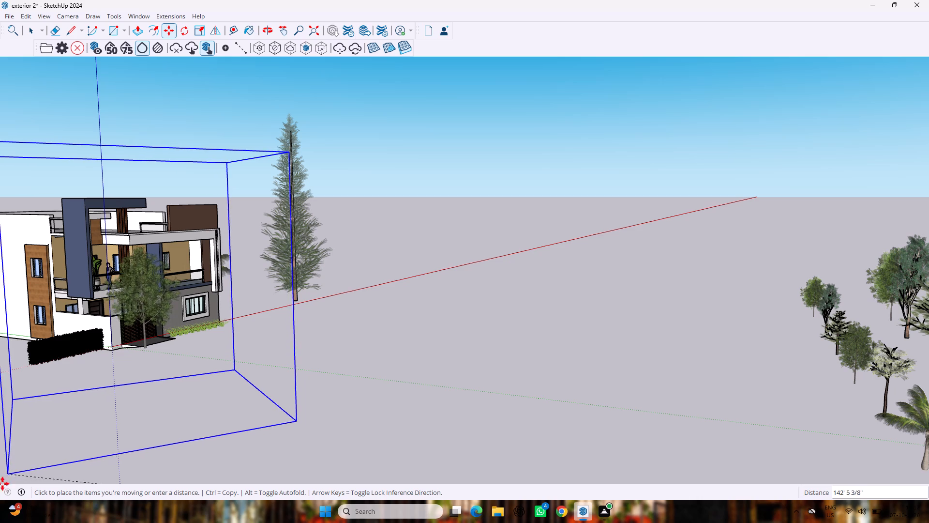
left_click(0, 490)
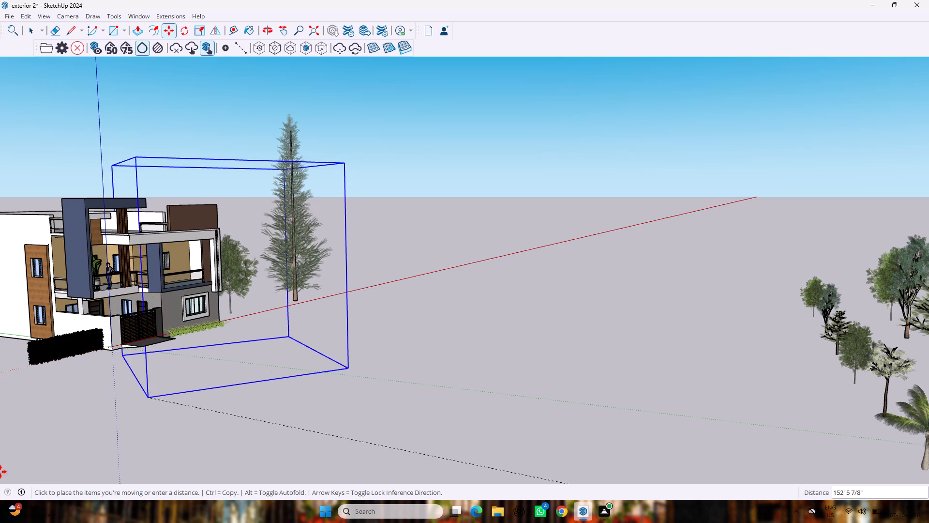
left_click(51, 469)
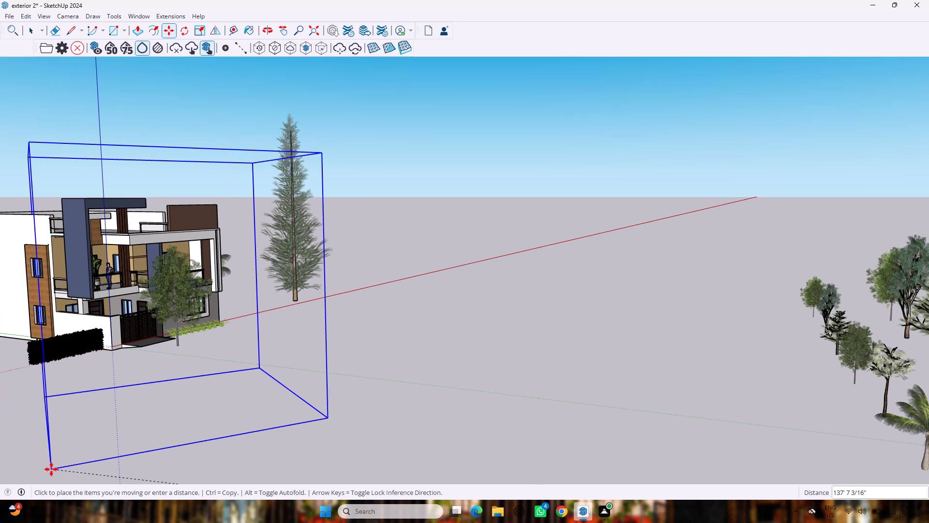
key("space")
scroll(206, 346, "up", 2)
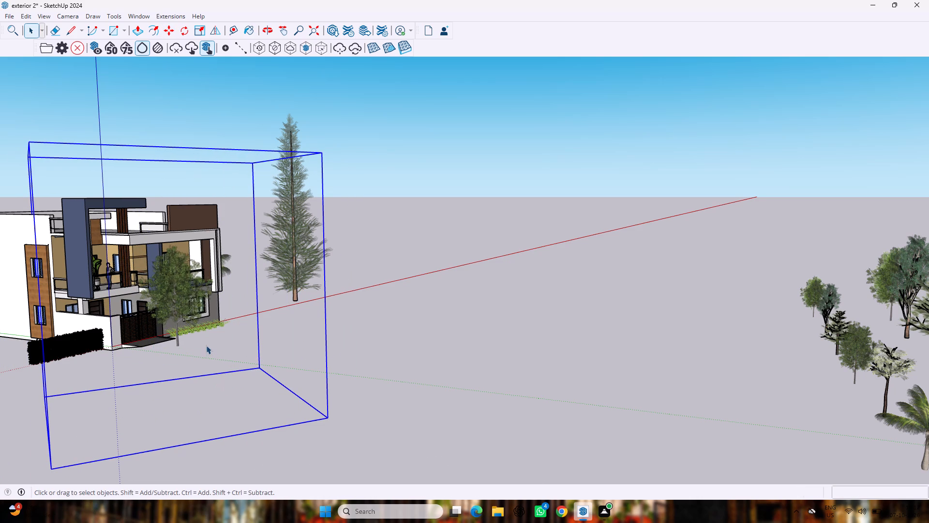
scroll(206, 345, "up", 6)
left_click(254, 349)
Move the leafy tree by its trunk base about 9' 1" along the front, toward the boundary wall side of the gate.
scroll(193, 343, "up", 6)
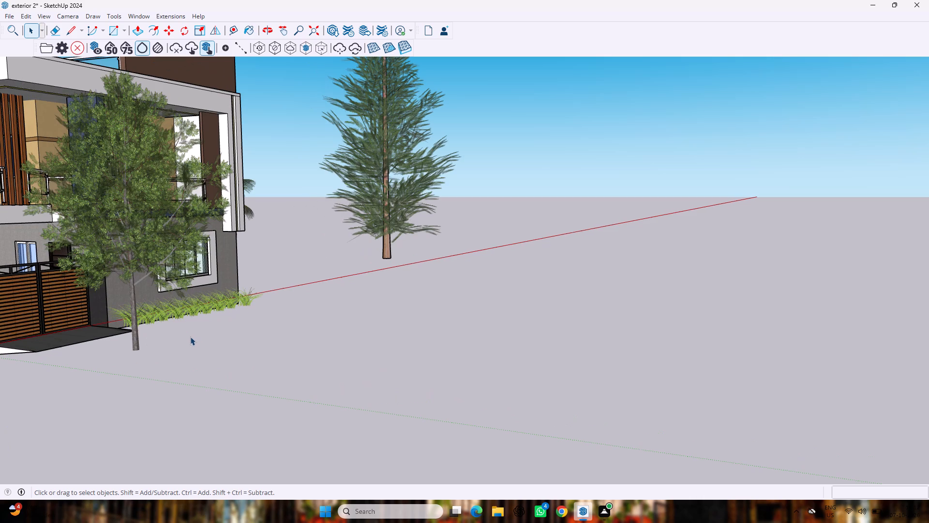
left_click(132, 328)
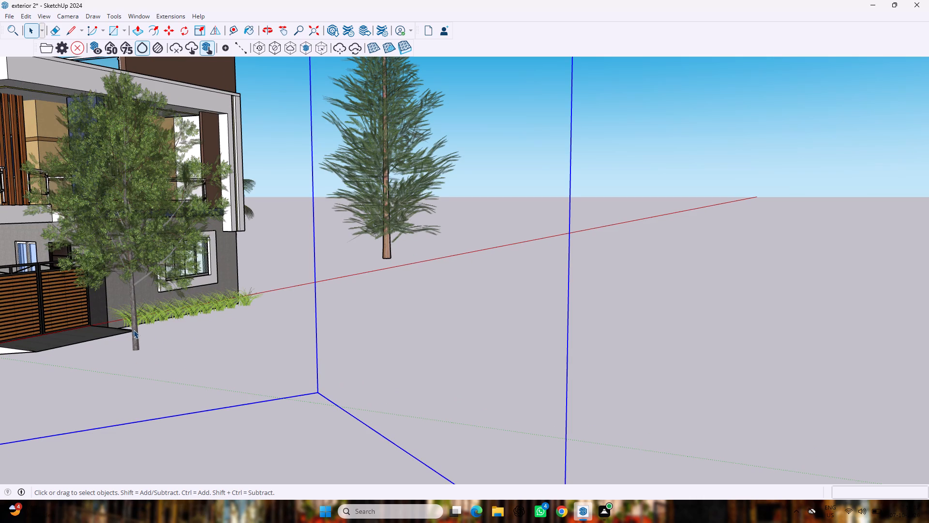
key("m")
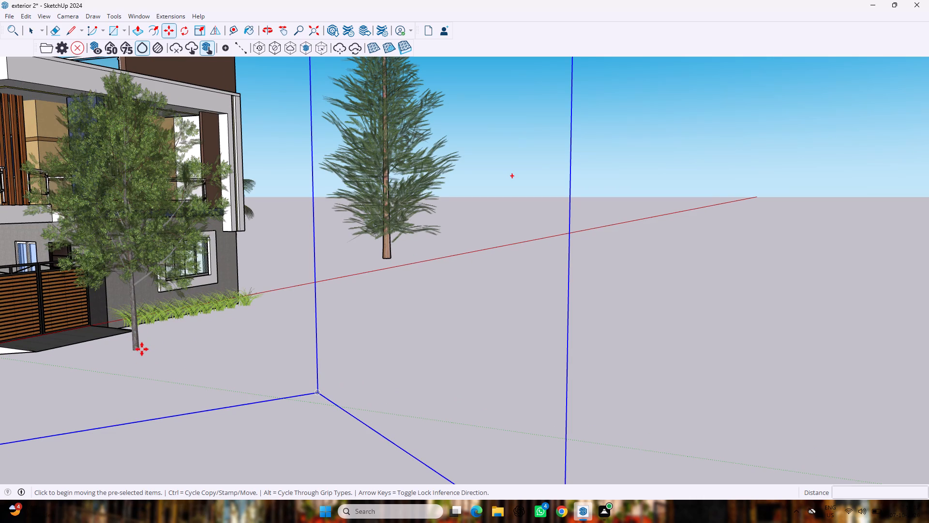
scroll(137, 349, "up", 6)
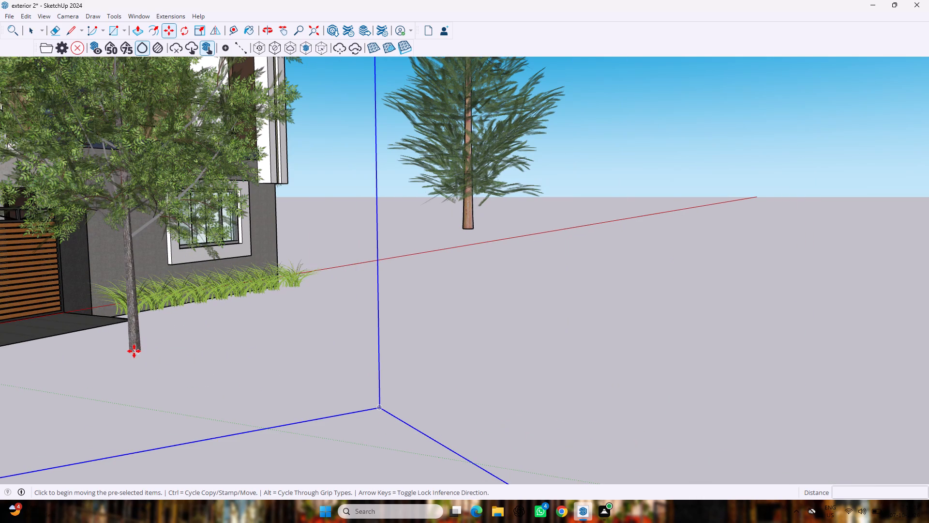
left_click(134, 351)
scroll(41, 324, "down", 14)
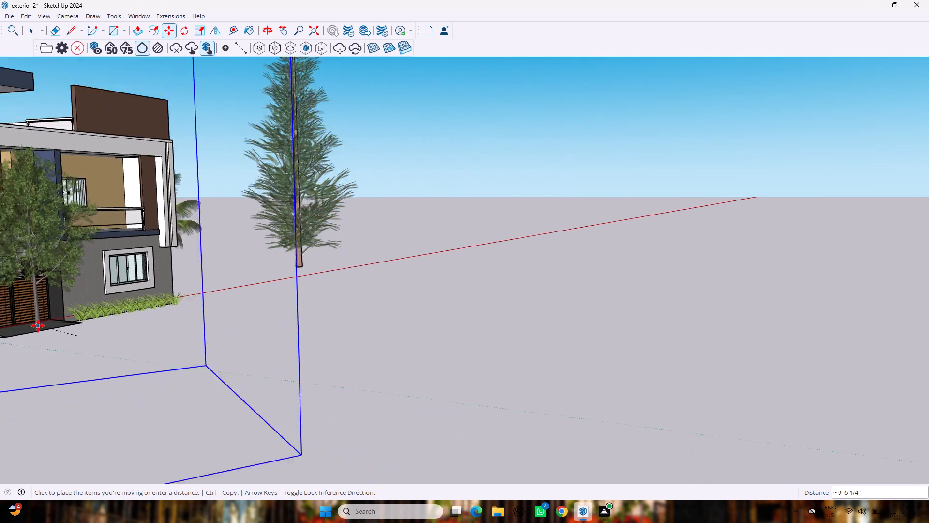
scroll(38, 326, "down", 6)
scroll(38, 326, "up", 1)
scroll(38, 326, "down", 8)
scroll(13, 328, "up", 4)
scroll(13, 328, "down", 6)
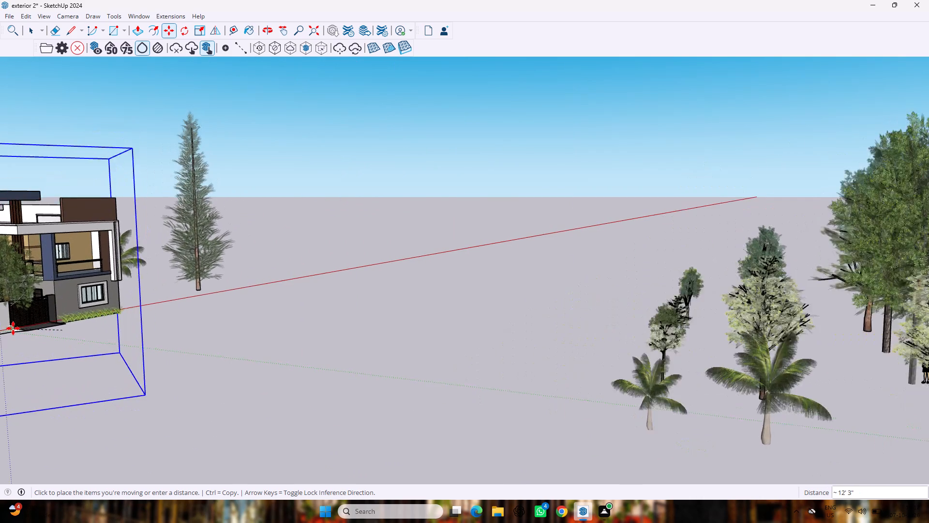
scroll(13, 328, "down", 8)
scroll(12, 333, "up", 17)
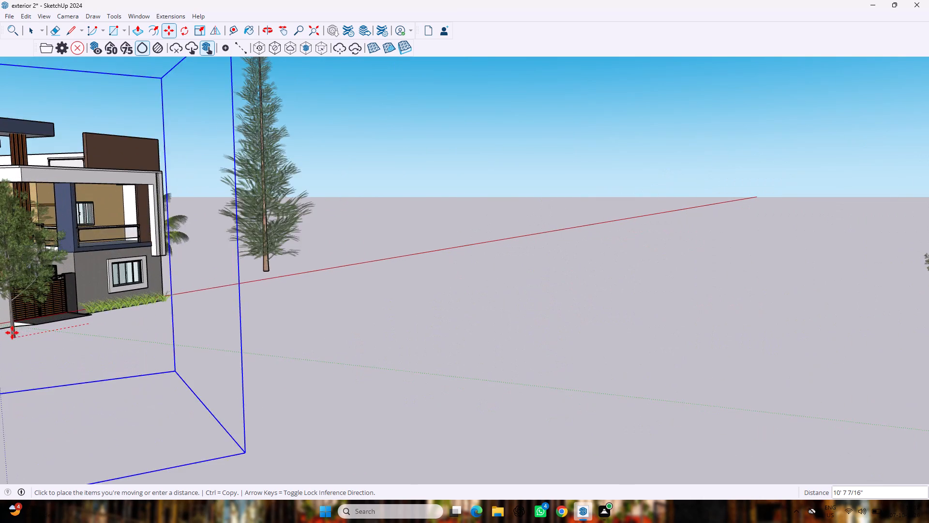
scroll(12, 333, "up", 10)
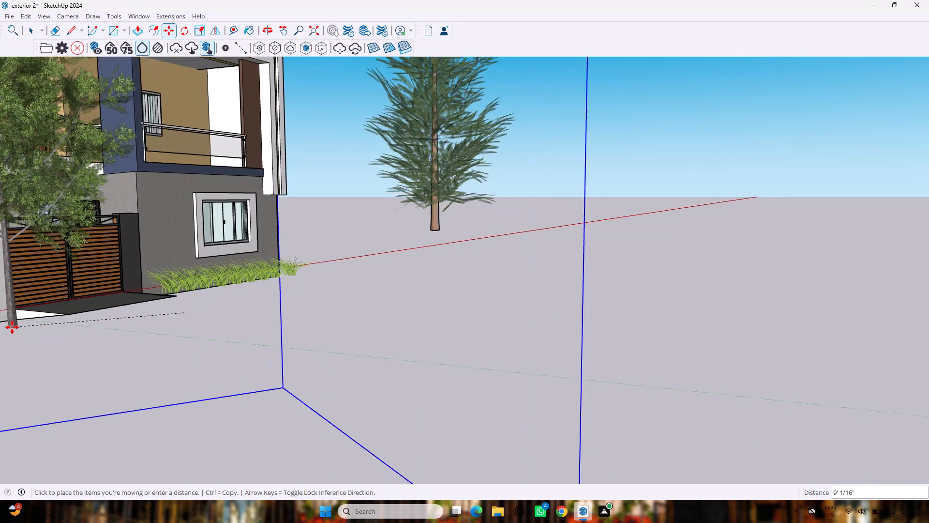
scroll(12, 327, "up", 4)
left_click(10, 325)
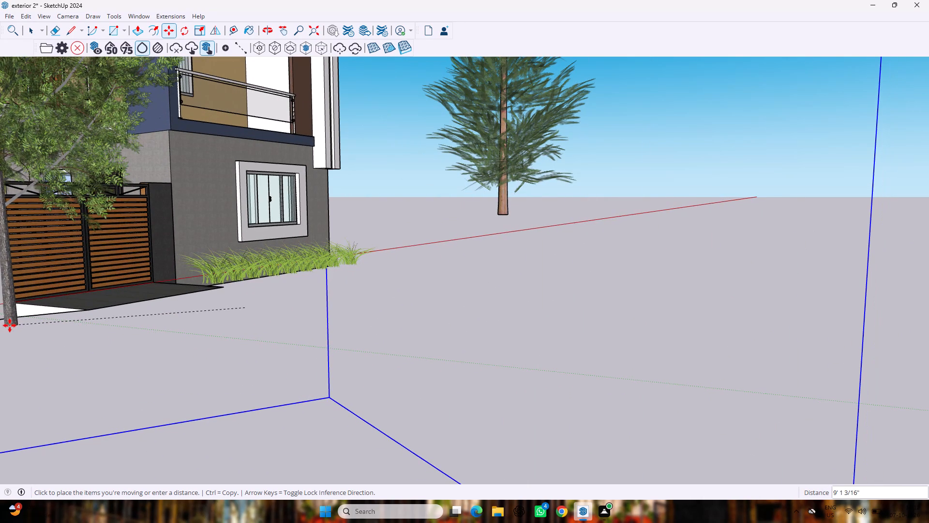
key("space")
Scale the leafy tree down in height only, so that it stands lower than the first-floor balcony.
scroll(116, 311, "down", 13)
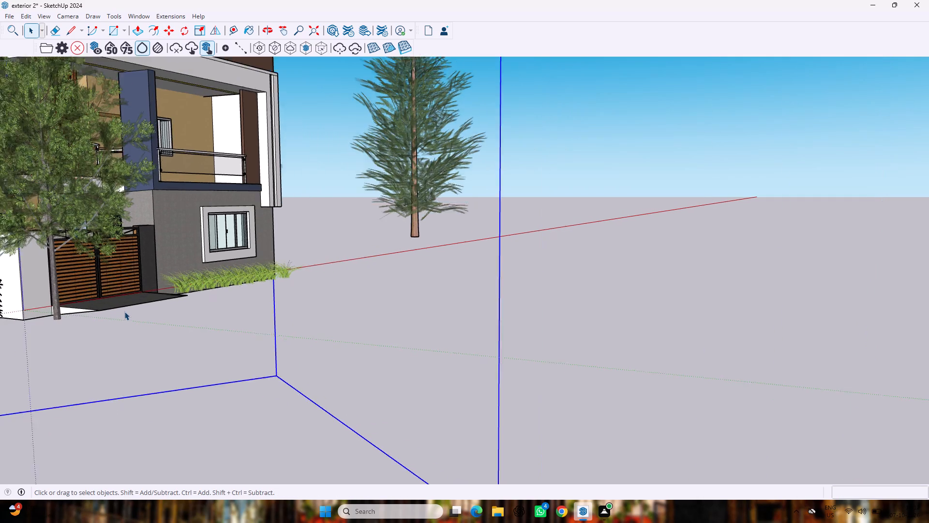
scroll(124, 311, "down", 6)
key("s")
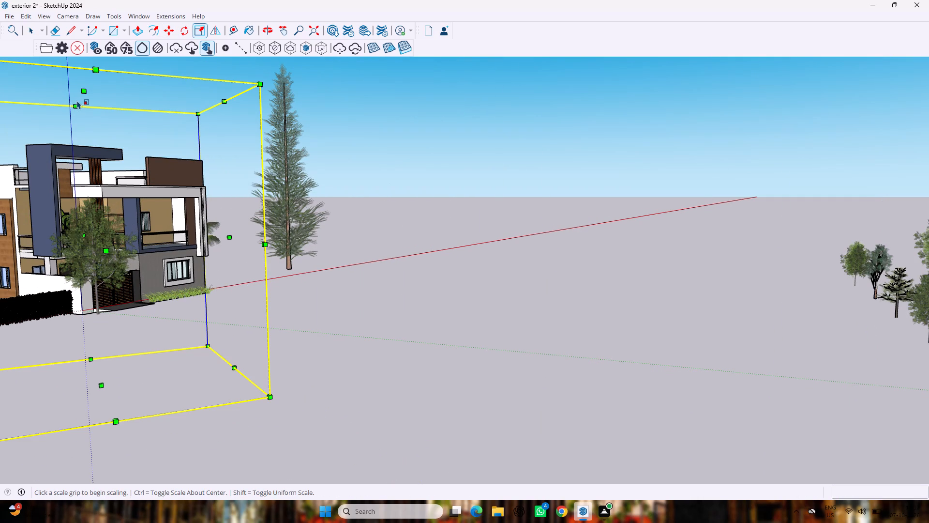
left_click_drag(81, 95, 71, 192)
scroll(99, 287, "up", 12)
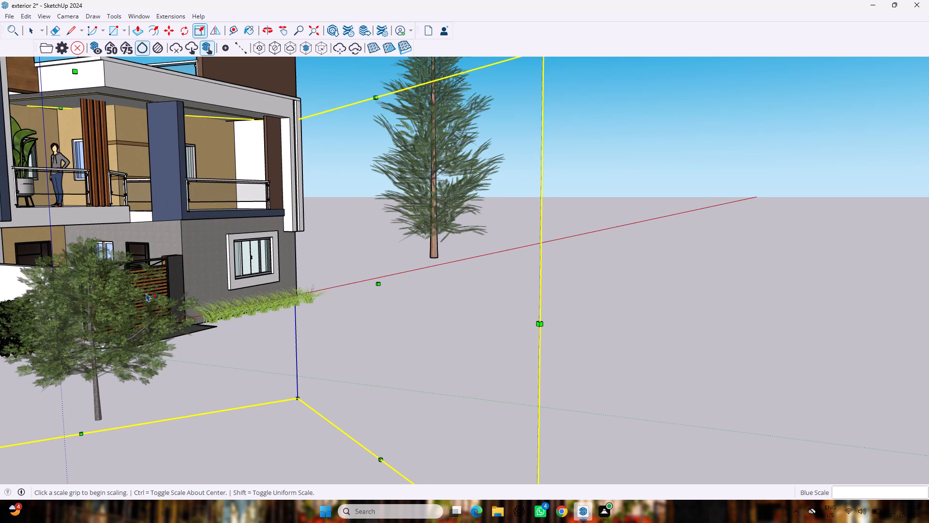
scroll(148, 296, "down", 15)
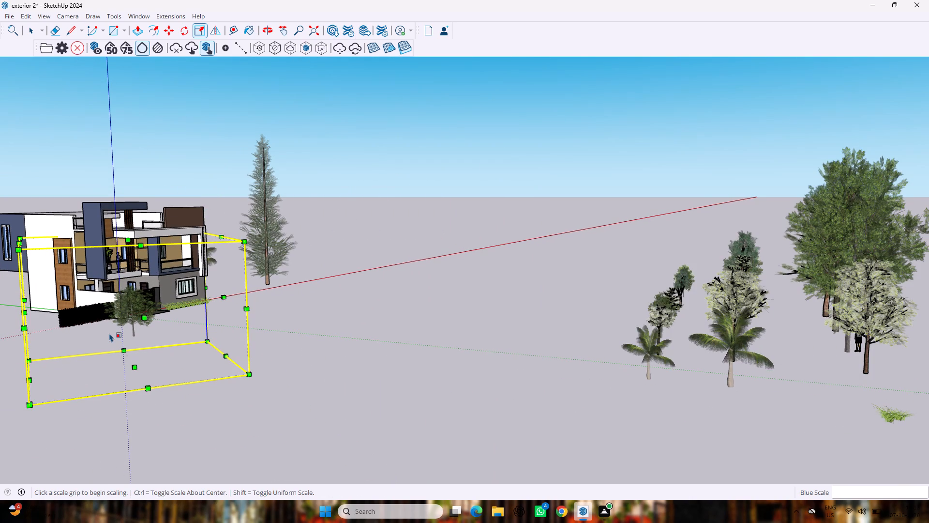
Move the shortened tree by its trunk base slightly sideways on the ground in front of the gate.
key("m")
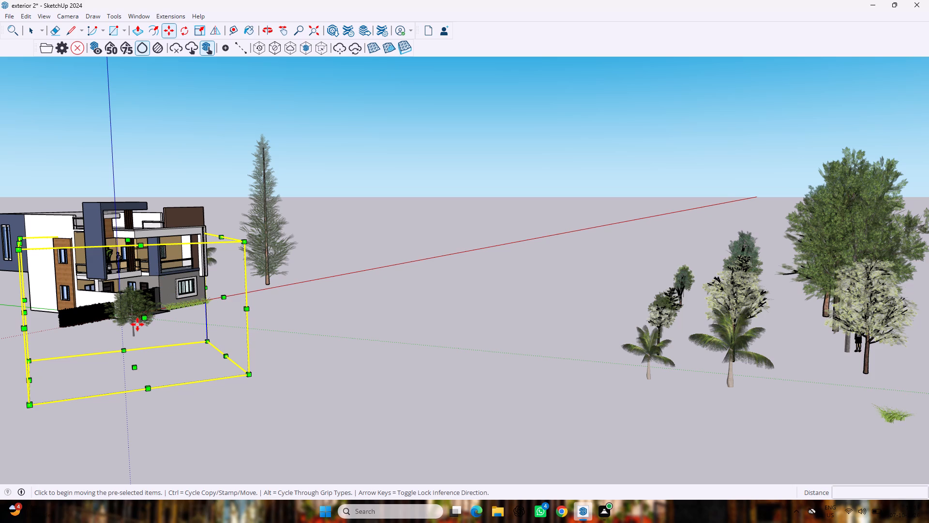
scroll(131, 331, "up", 16)
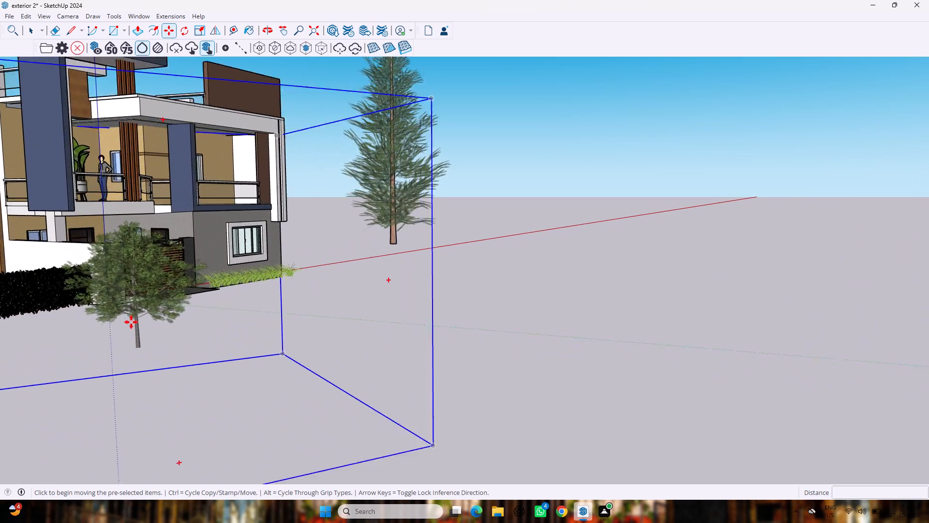
scroll(131, 322, "up", 6)
left_click(140, 371)
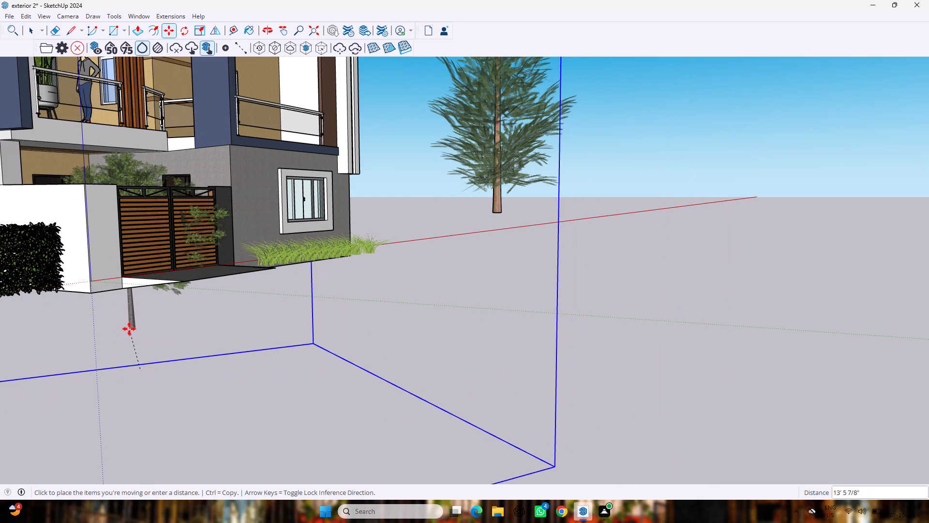
left_click(125, 363)
Move the shortened tree about 14' 5" toward the gate and boundary wall, using a bottom corner of its bounding box.
scroll(141, 329, "up", 3)
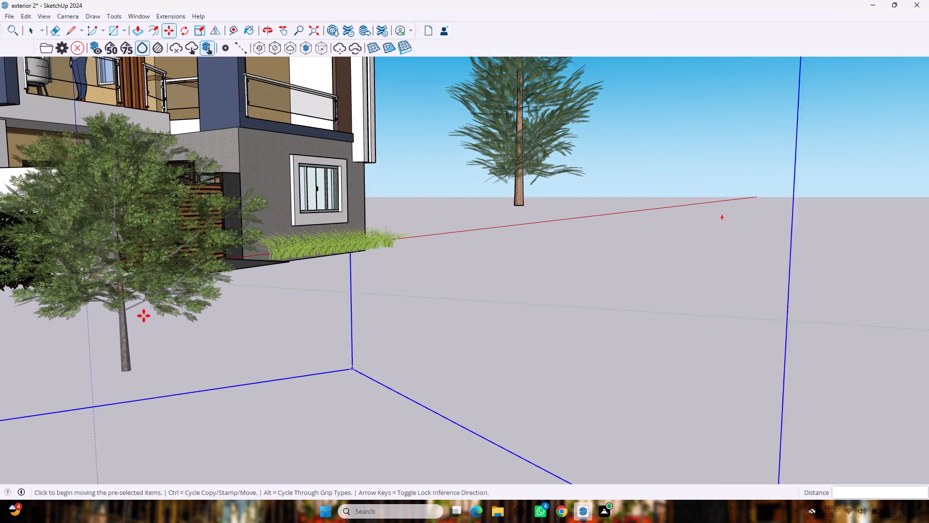
scroll(144, 316, "up", 5)
middle_click_drag(145, 311, 432, 206)
scroll(432, 205, "down", 5)
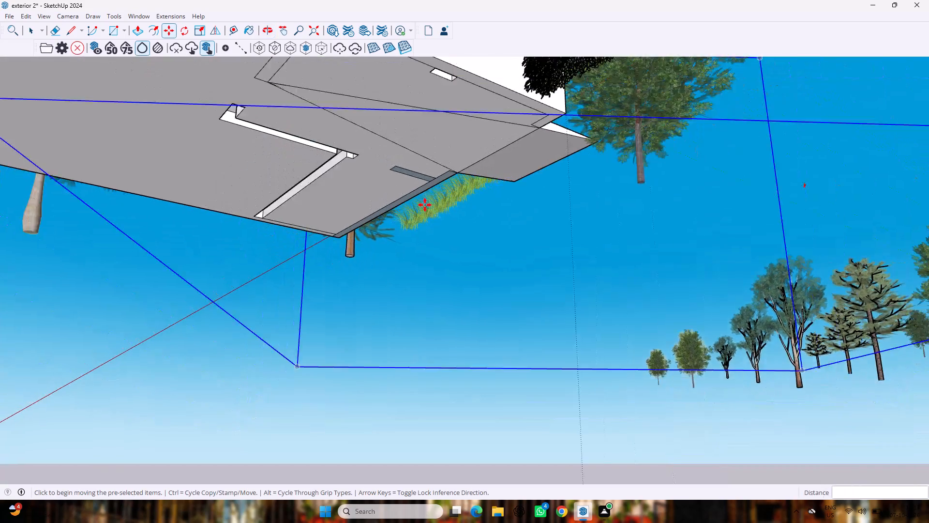
scroll(425, 205, "down", 9)
middle_click_drag(574, 177, 495, 246)
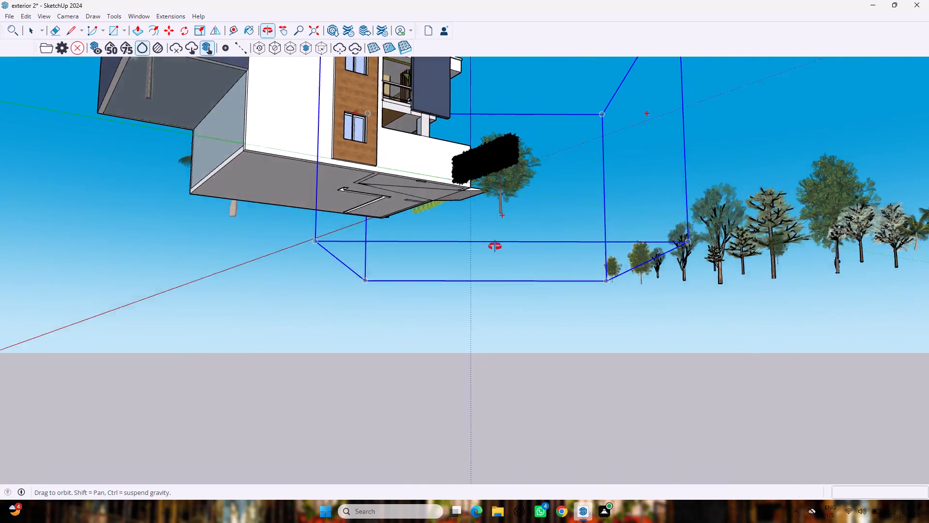
middle_click_drag(495, 246, 353, 317)
middle_click_drag(352, 317, 312, 320)
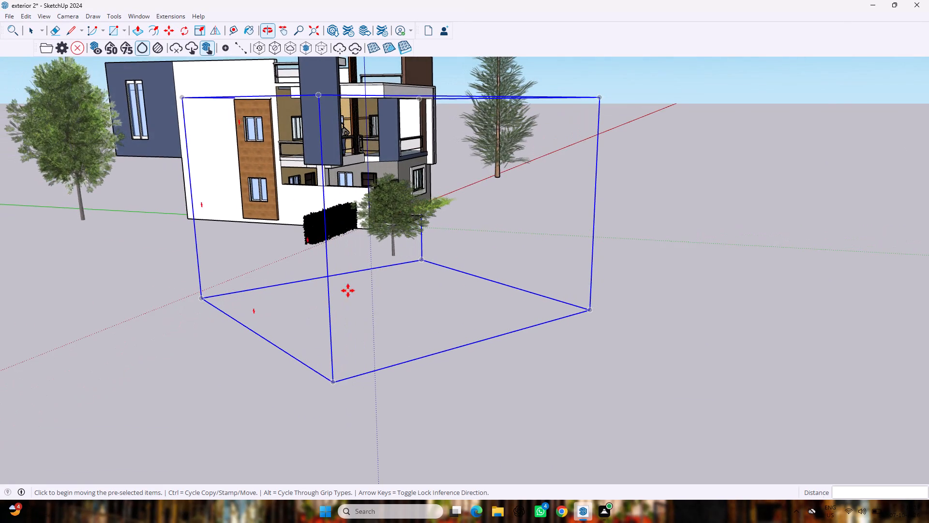
scroll(394, 269, "up", 7)
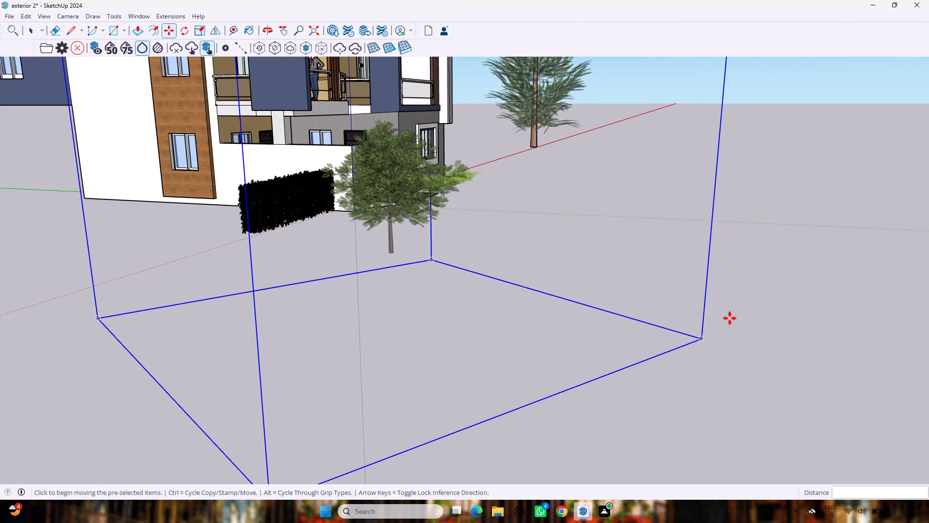
left_click_drag(703, 341, 704, 261)
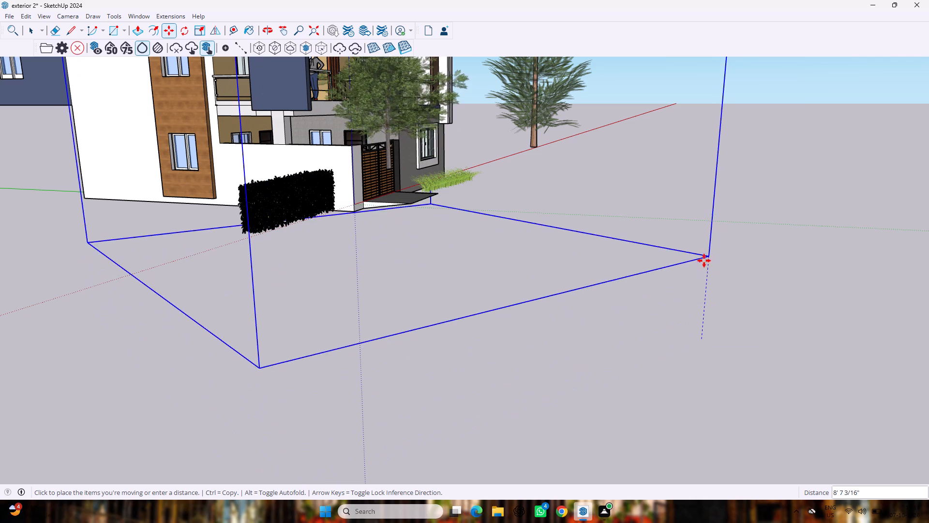
left_click_drag(704, 261, 630, 300)
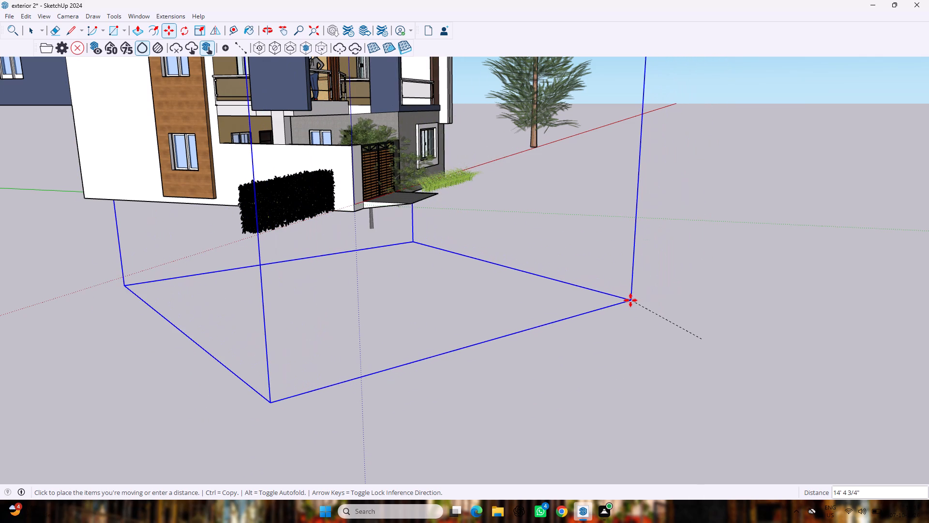
left_click_drag(630, 300, 630, 300)
Move the shortened tree by its trunk base so that its trunk stands directly in front of the gate, by the wall corner.
scroll(397, 247, "up", 4)
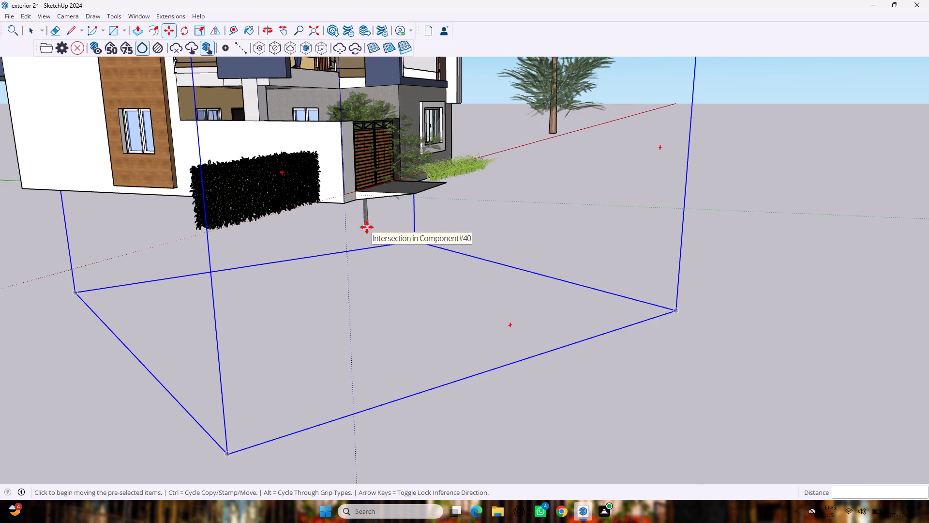
left_click_drag(367, 227, 390, 210)
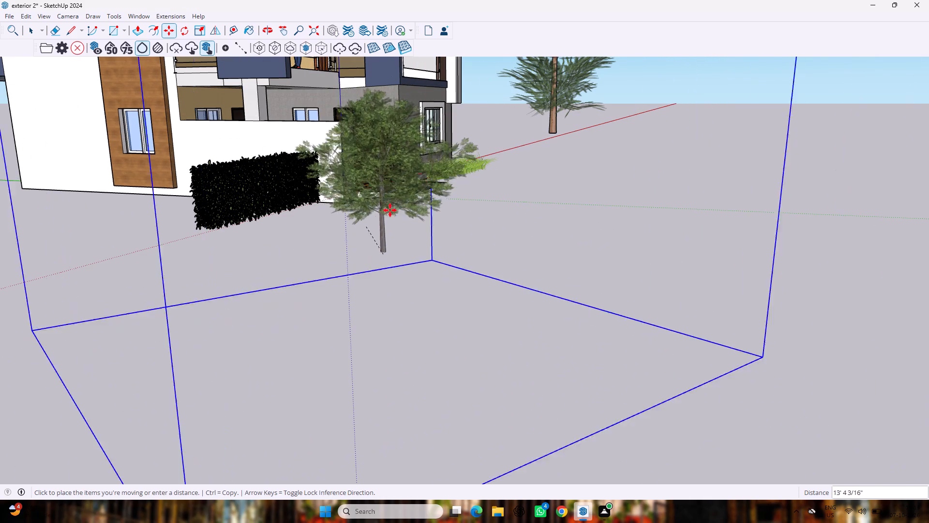
left_click_drag(390, 210, 369, 197)
key("space")
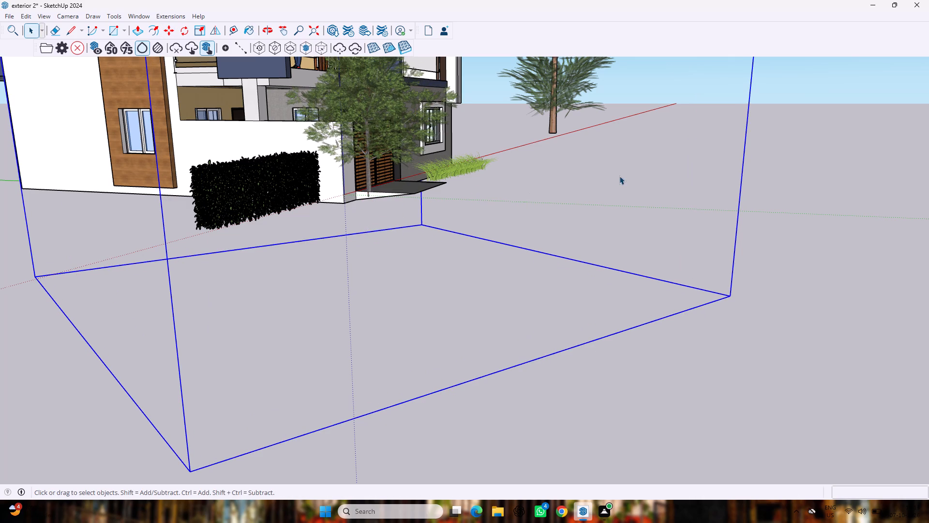
Move the shortened tree by its trunk base about 5' 1" outward from the gate, in front of the boundary wall corner.
middle_click_drag(621, 184, 433, 248)
scroll(431, 248, "down", 8)
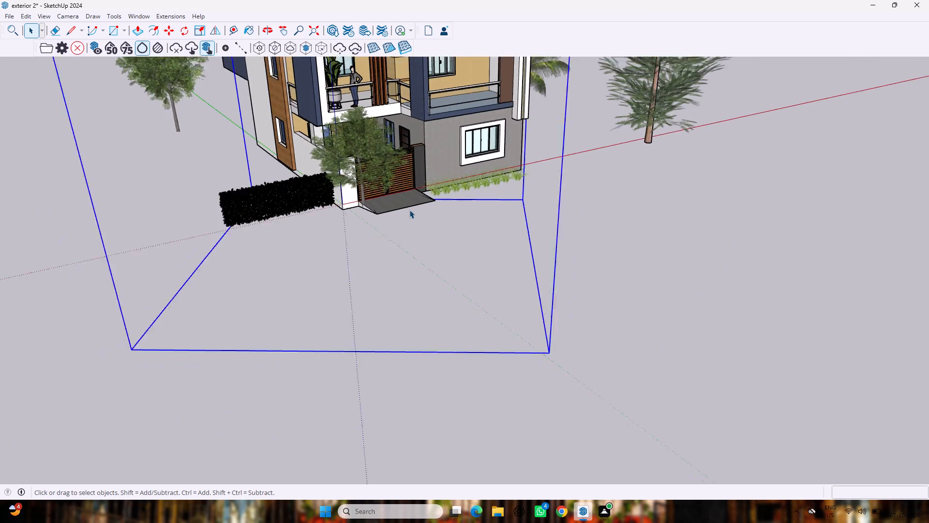
scroll(409, 210, "down", 4)
left_click(636, 211)
scroll(403, 217, "up", 1)
middle_click_drag(404, 217, 413, 185)
scroll(413, 190, "up", 5)
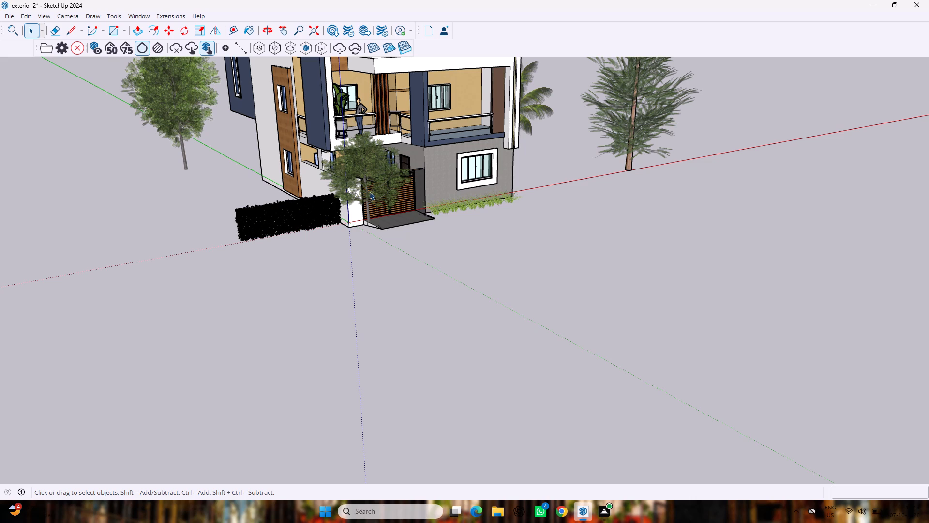
left_click(367, 193)
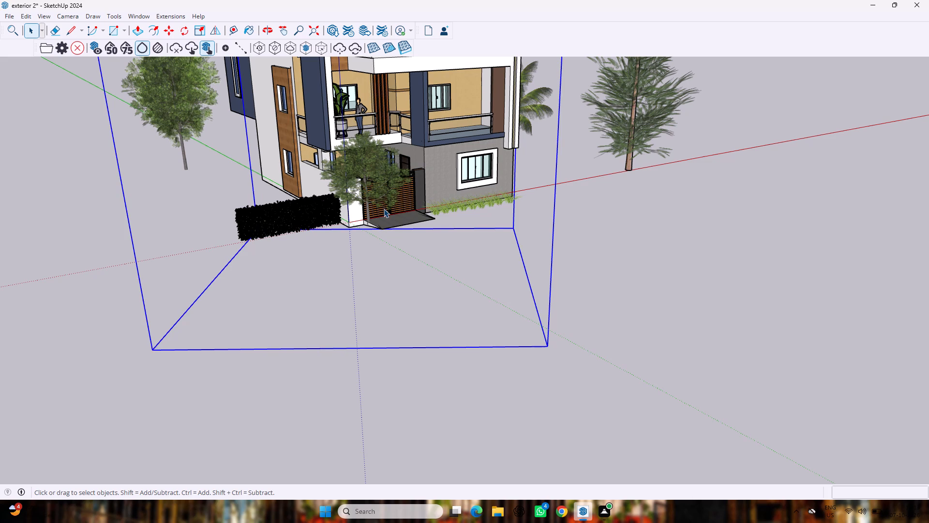
key("m")
left_click(370, 223)
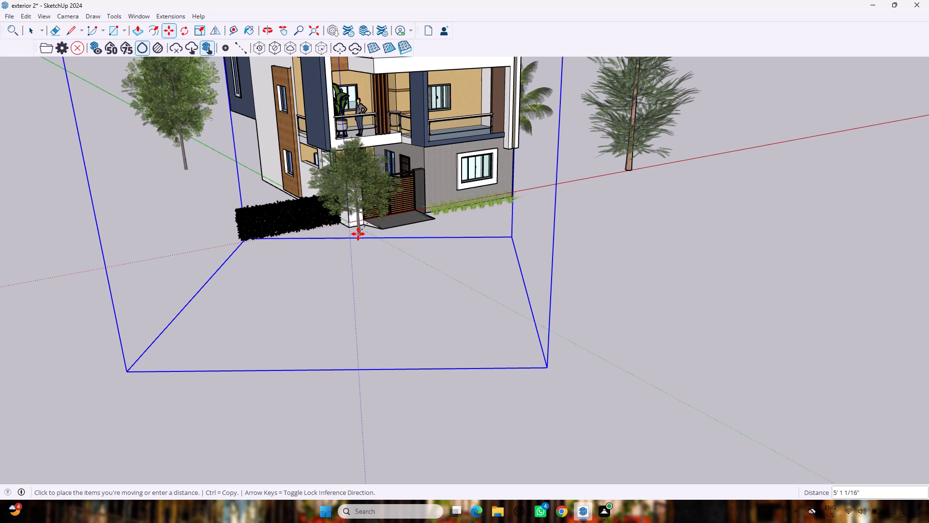
left_click(359, 233)
key("space")
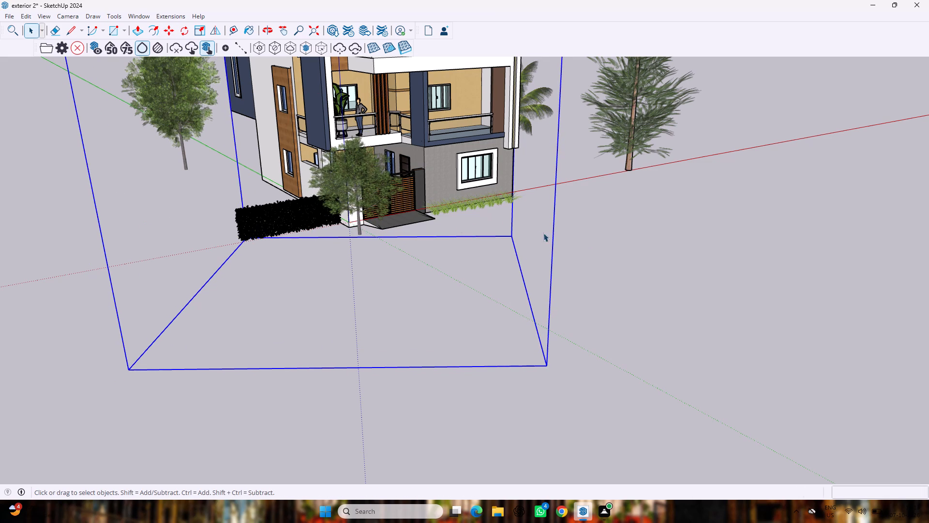
left_click(637, 235)
Delete the group of spare palms, trees and shrubs standing away from the house, using an enclosing selection.
scroll(573, 224, "down", 8)
middle_click_drag(496, 249, 498, 222)
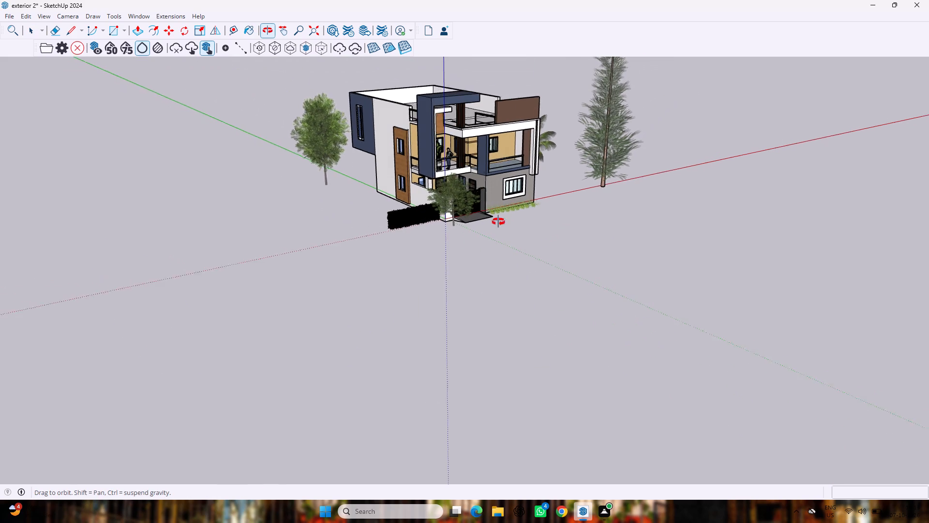
middle_click_drag(498, 222, 435, 231)
scroll(434, 231, "down", 2)
scroll(469, 220, "up", 2)
middle_click(469, 220)
scroll(471, 213, "down", 3)
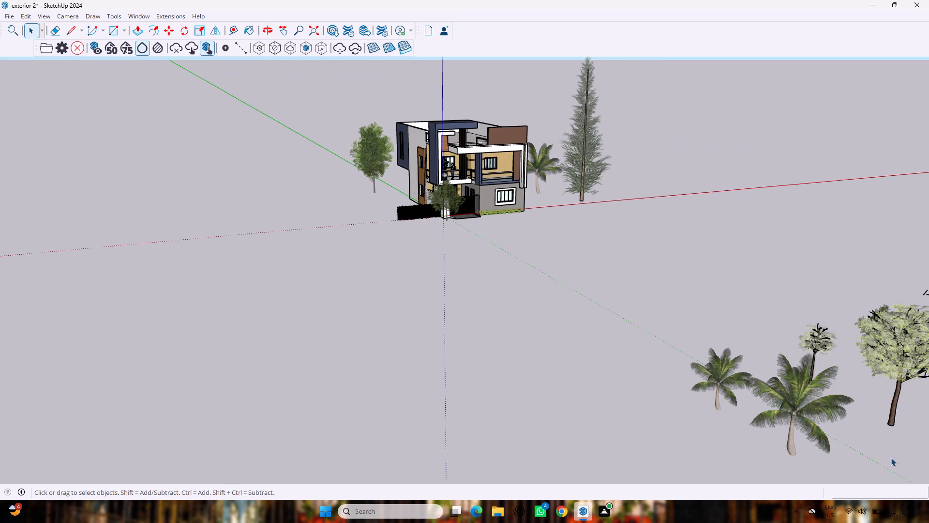
scroll(897, 374, "down", 20)
scroll(897, 374, "down", 5)
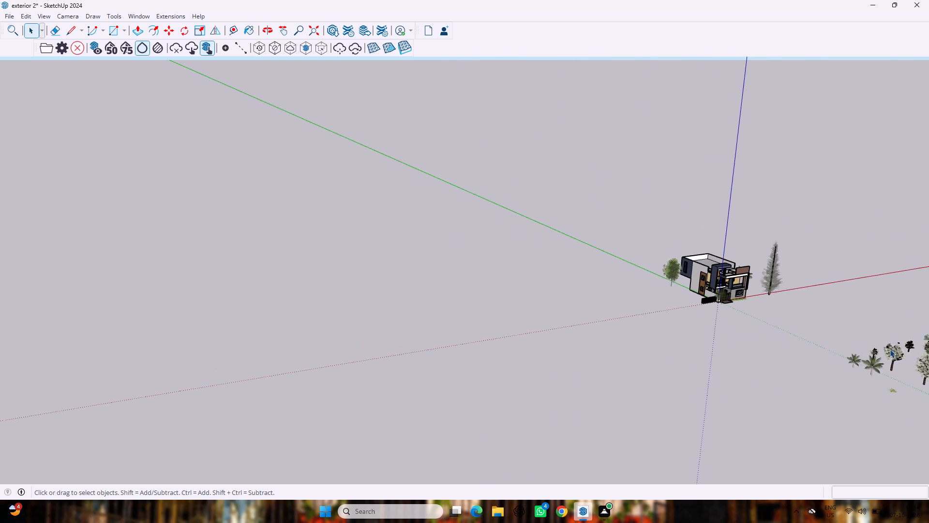
scroll(890, 349, "down", 17)
scroll(928, 349, "up", 8)
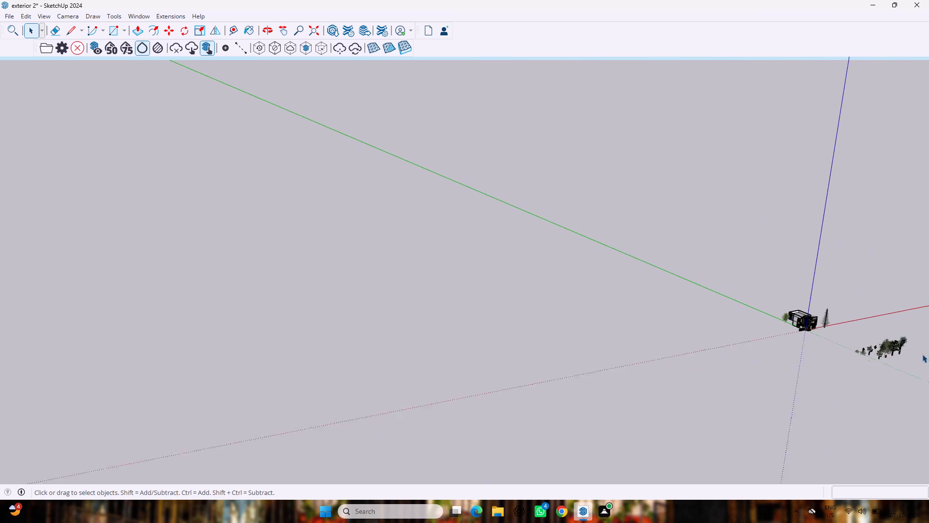
scroll(922, 354, "up", 13)
left_click(687, 304)
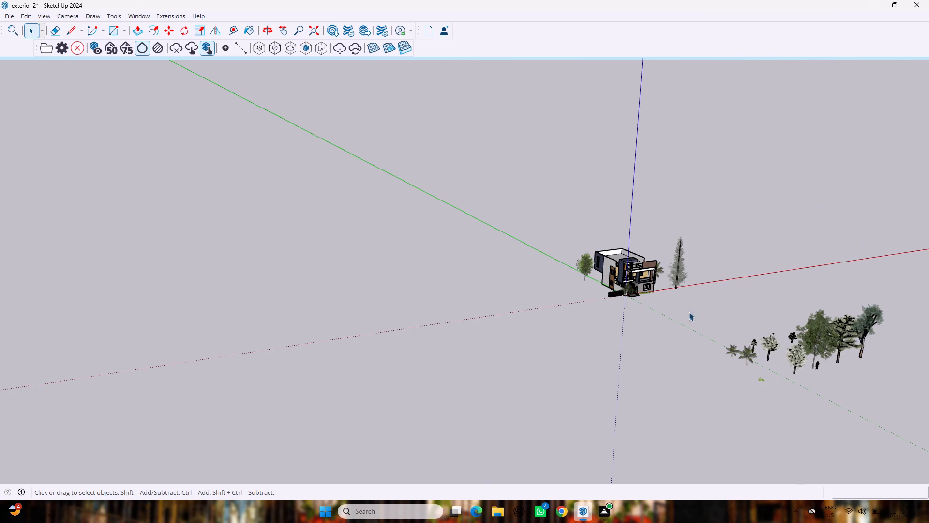
left_click_drag(707, 311, 879, 387)
left_click_drag(879, 387, 905, 375)
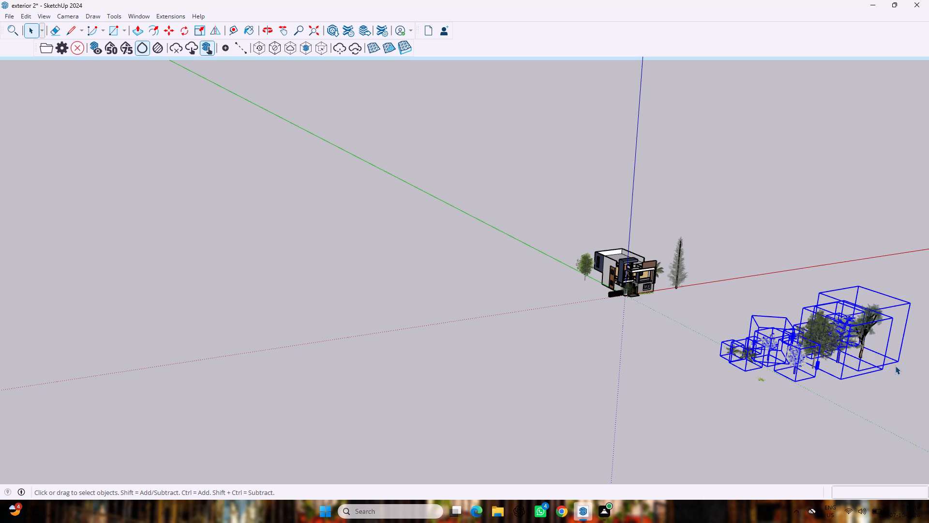
key("Delete")
Delete the two spare trees left over from the collection and the stray grass patch beside them.
left_click_drag(727, 296, 891, 372)
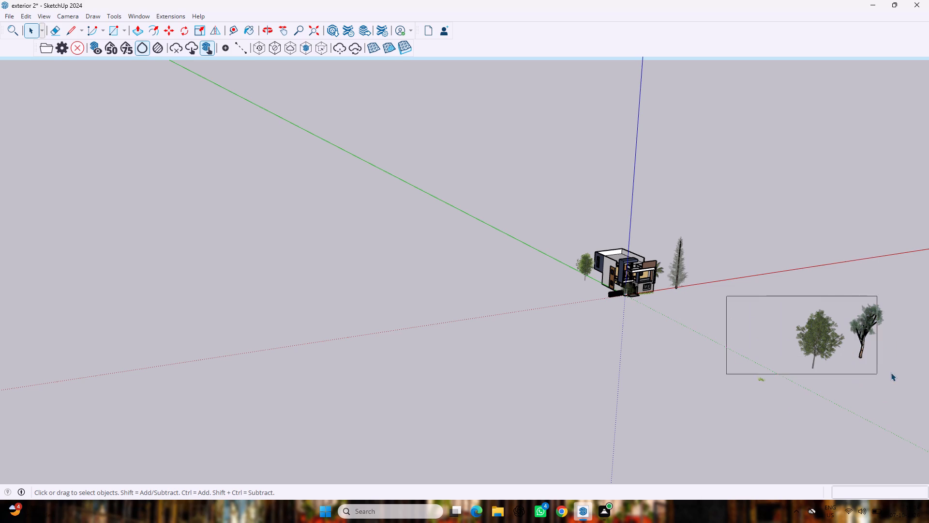
left_click_drag(891, 372, 901, 373)
key("Delete")
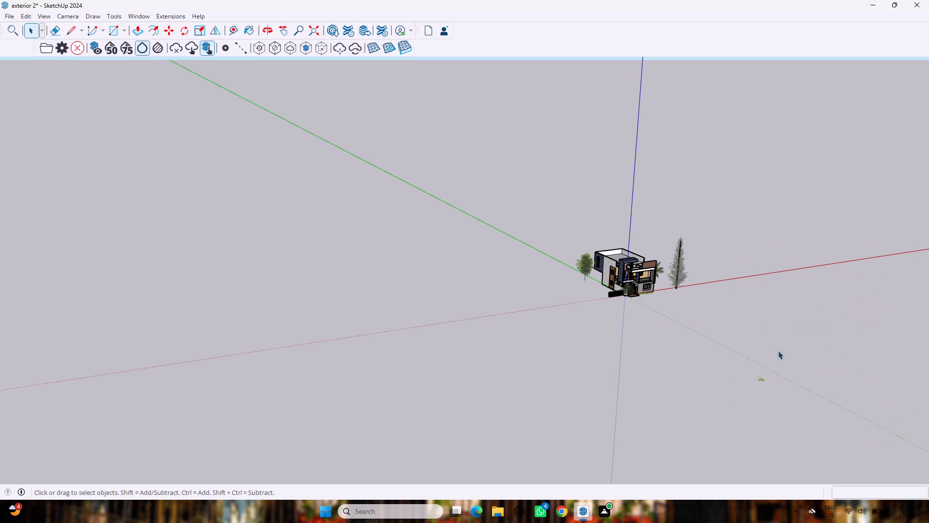
left_click_drag(756, 347, 766, 402)
key("Delete")
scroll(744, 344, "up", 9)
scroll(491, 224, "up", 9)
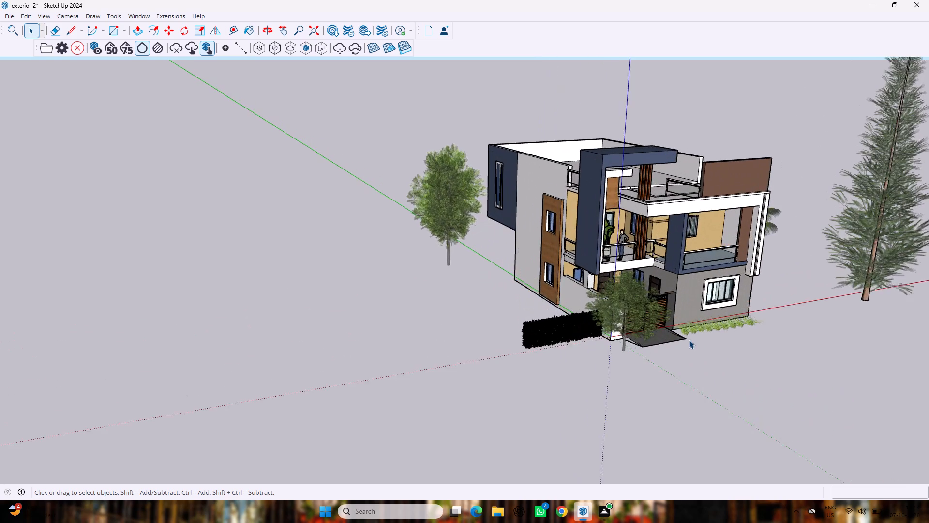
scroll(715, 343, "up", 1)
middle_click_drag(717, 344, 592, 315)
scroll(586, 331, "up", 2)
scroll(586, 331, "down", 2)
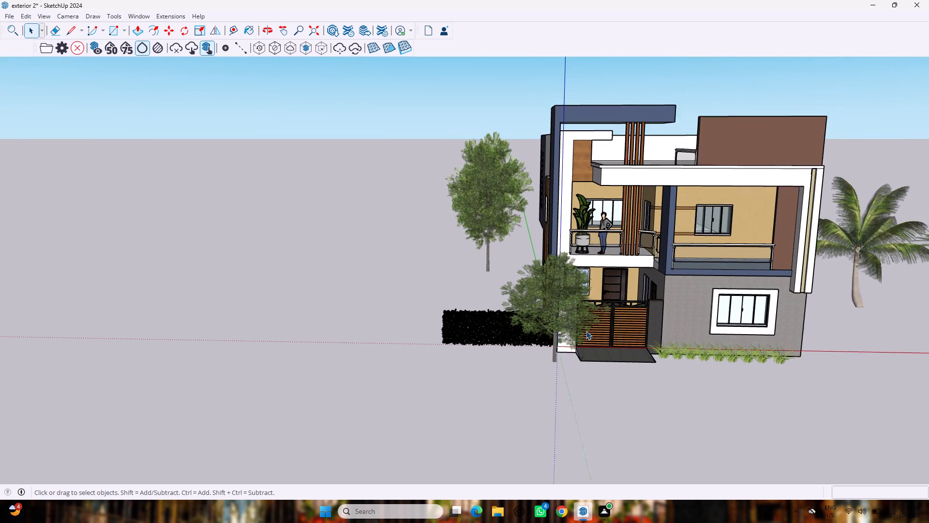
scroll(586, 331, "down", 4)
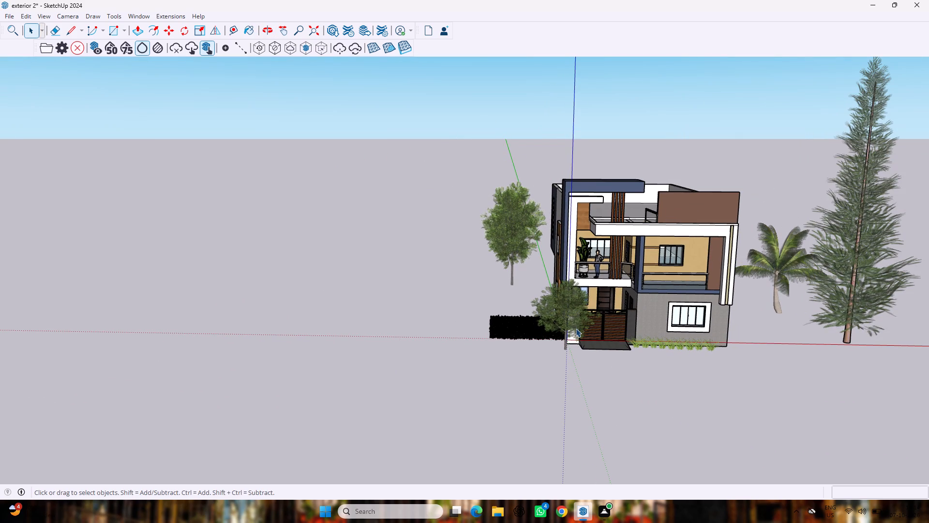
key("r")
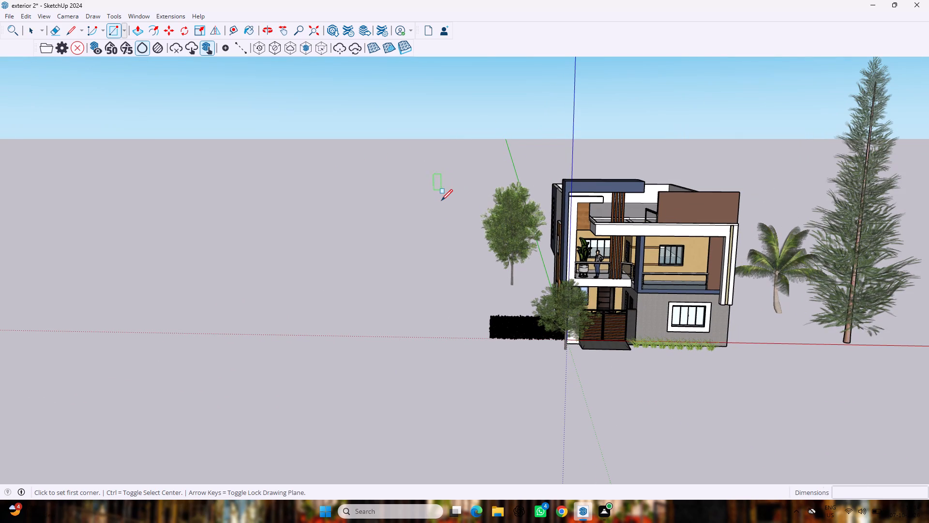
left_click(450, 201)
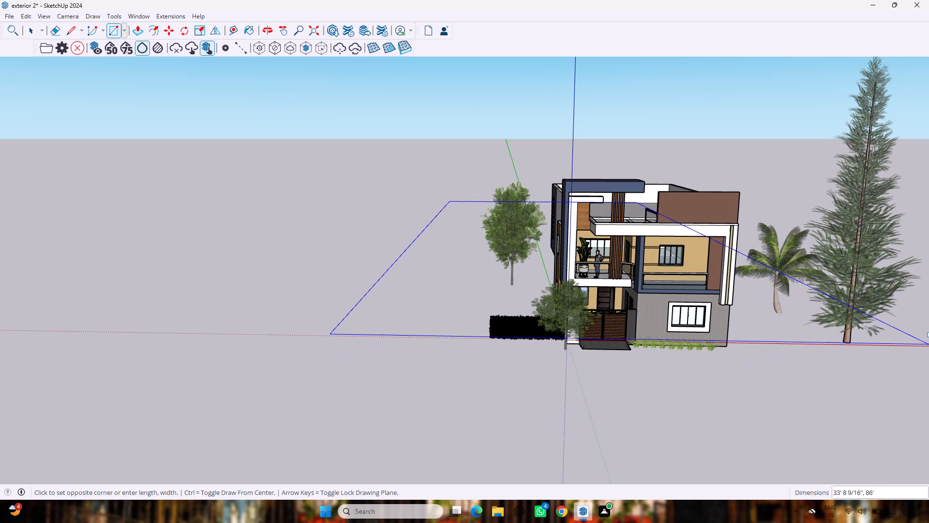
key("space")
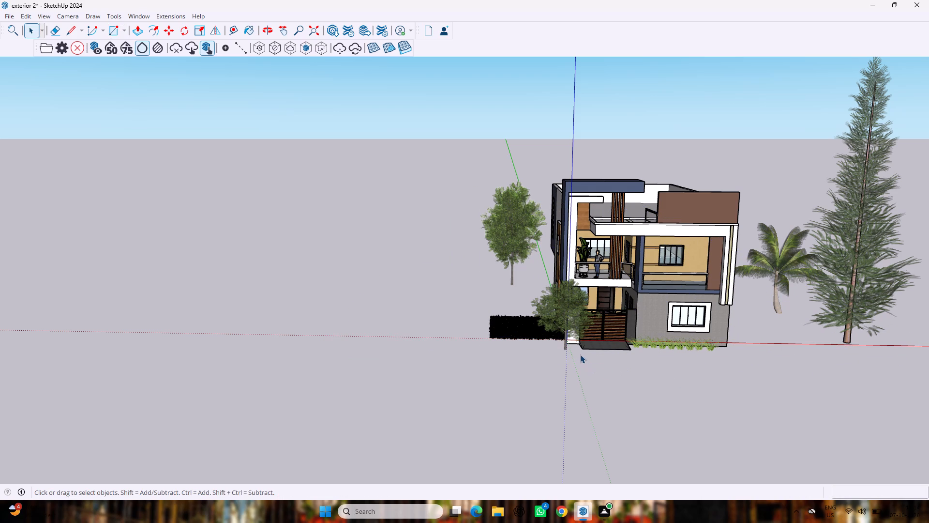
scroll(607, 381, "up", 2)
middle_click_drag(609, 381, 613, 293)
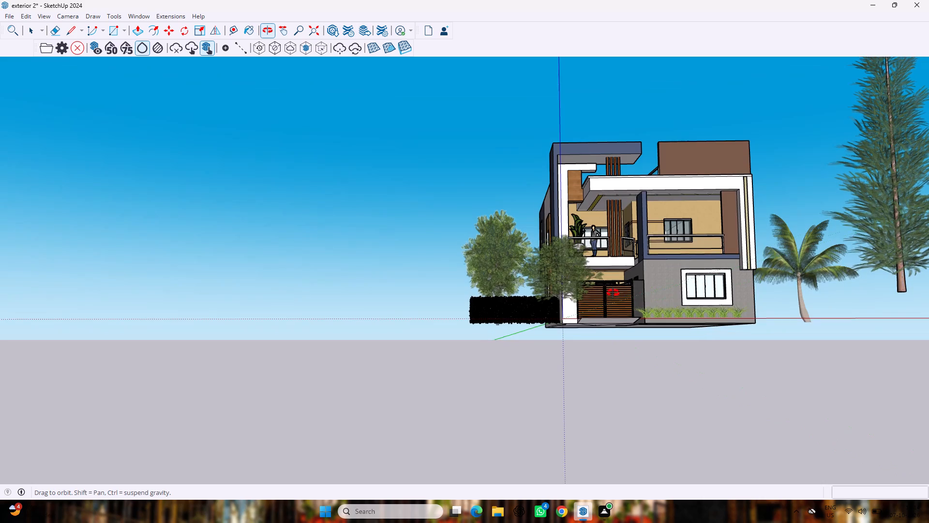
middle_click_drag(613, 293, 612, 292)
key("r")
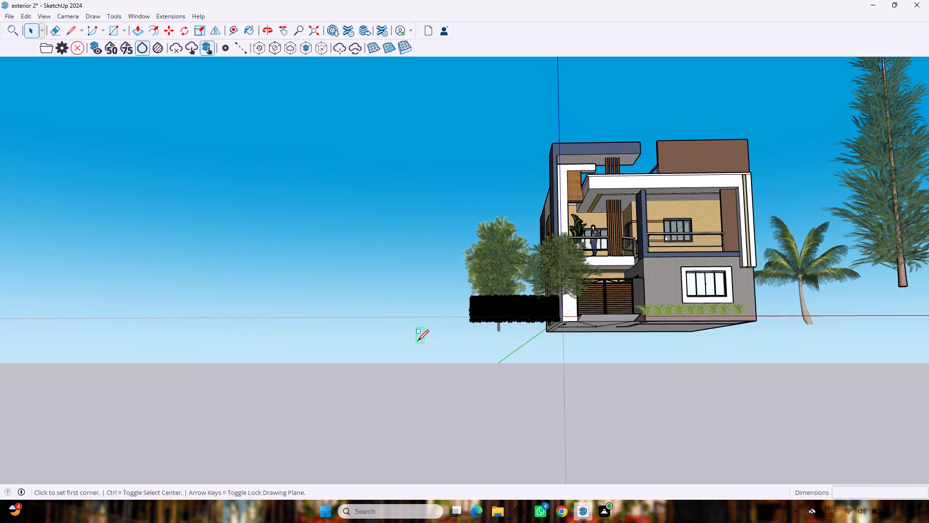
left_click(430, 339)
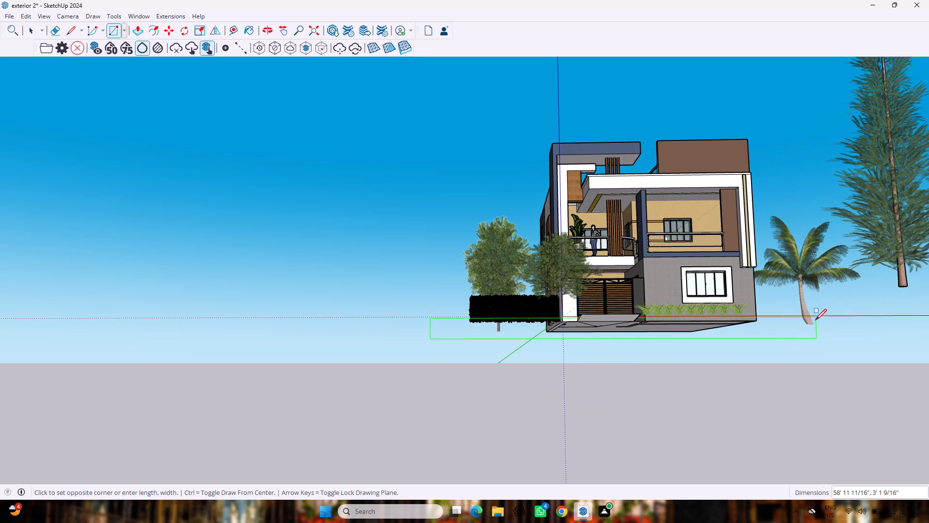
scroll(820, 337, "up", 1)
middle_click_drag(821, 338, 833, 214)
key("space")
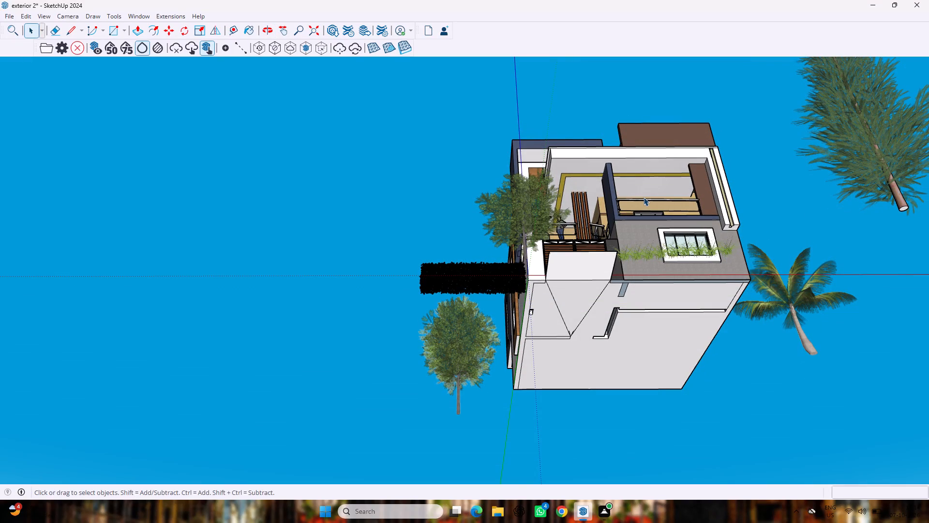
Draw a ground rectangle about 64' 10" by 91' 10" beneath the house and its surrounding trees, working from a view below.
key("r")
left_click(428, 132)
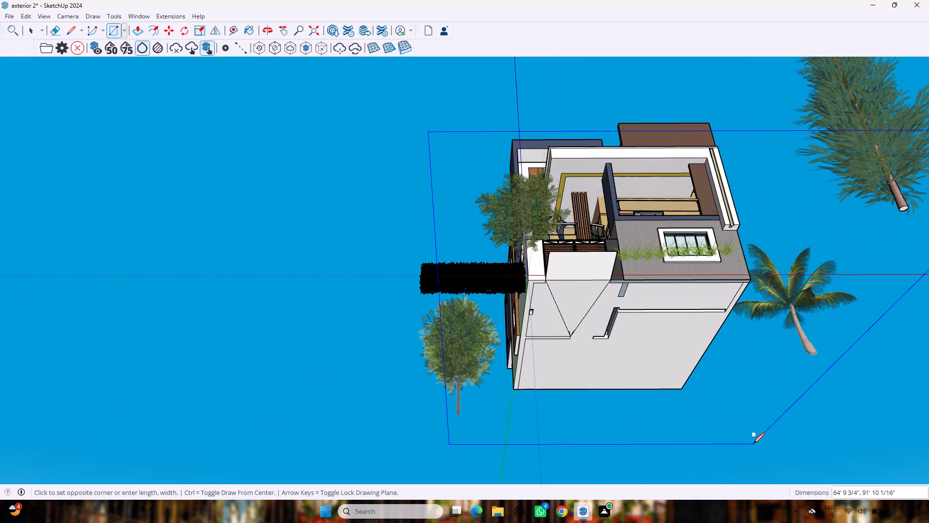
left_click(753, 444)
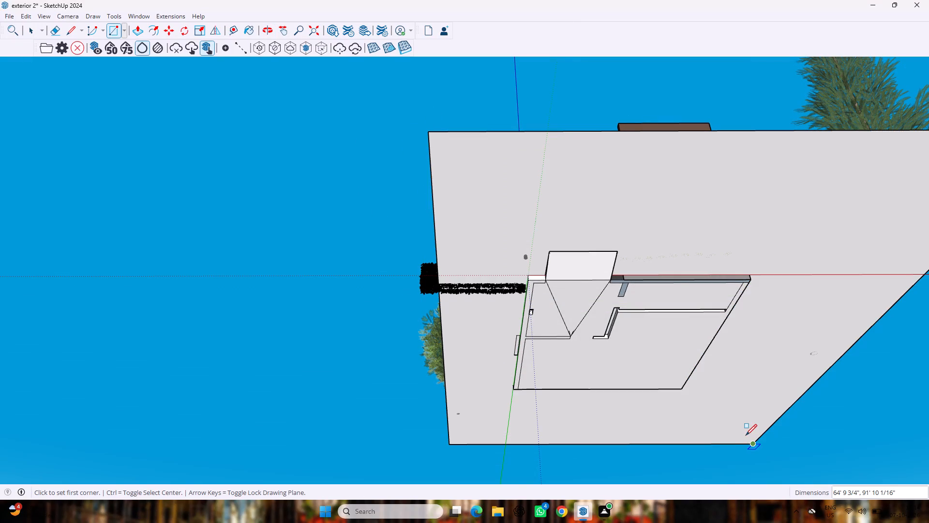
scroll(745, 434, "down", 4)
middle_click_drag(740, 410, 678, 522)
middle_click_drag(721, 324, 710, 484)
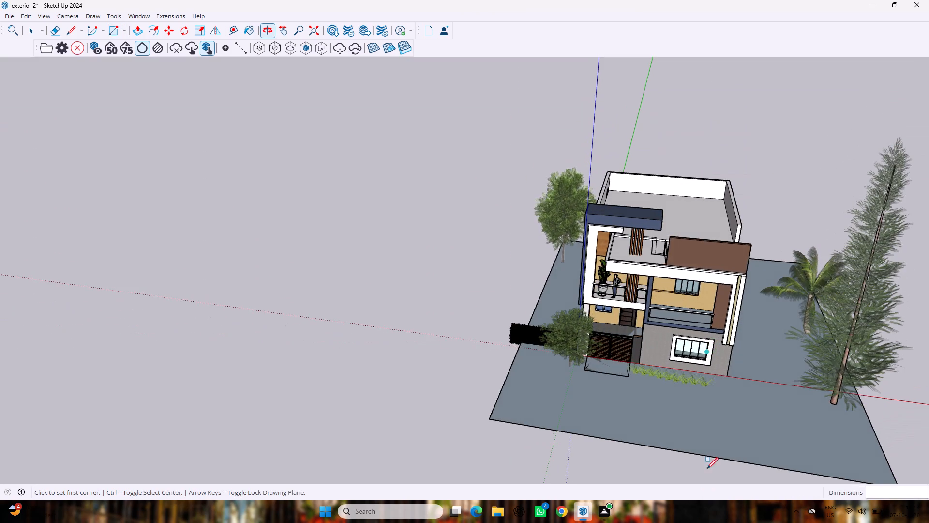
scroll(703, 455, "up", 7)
key("space")
scroll(703, 432, "down", 2)
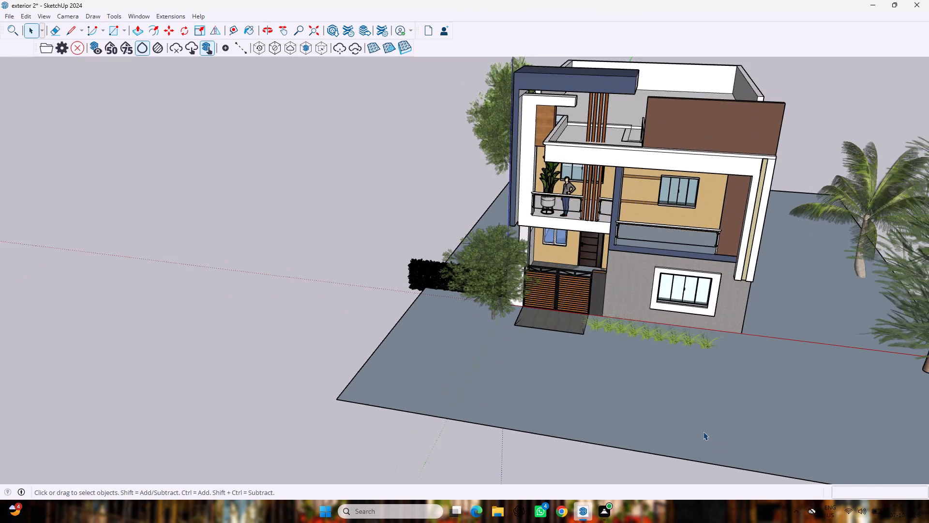
scroll(703, 431, "down", 5)
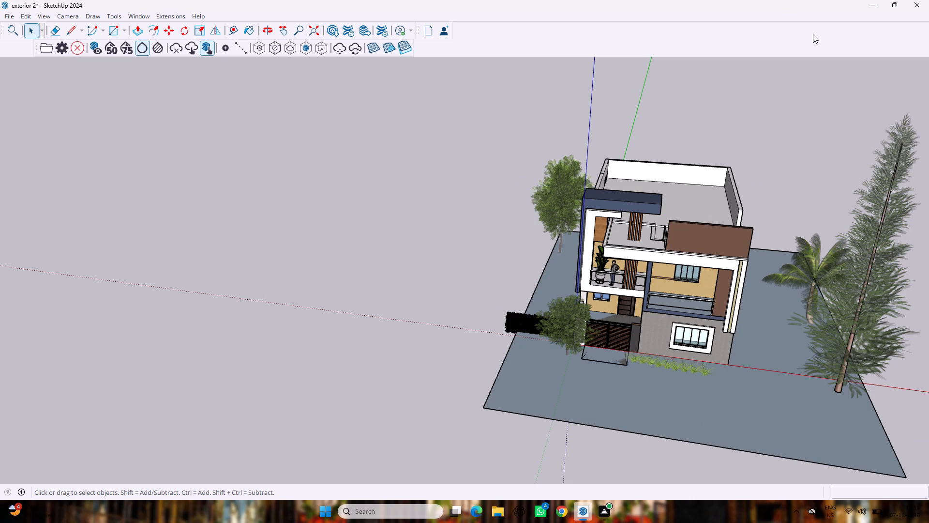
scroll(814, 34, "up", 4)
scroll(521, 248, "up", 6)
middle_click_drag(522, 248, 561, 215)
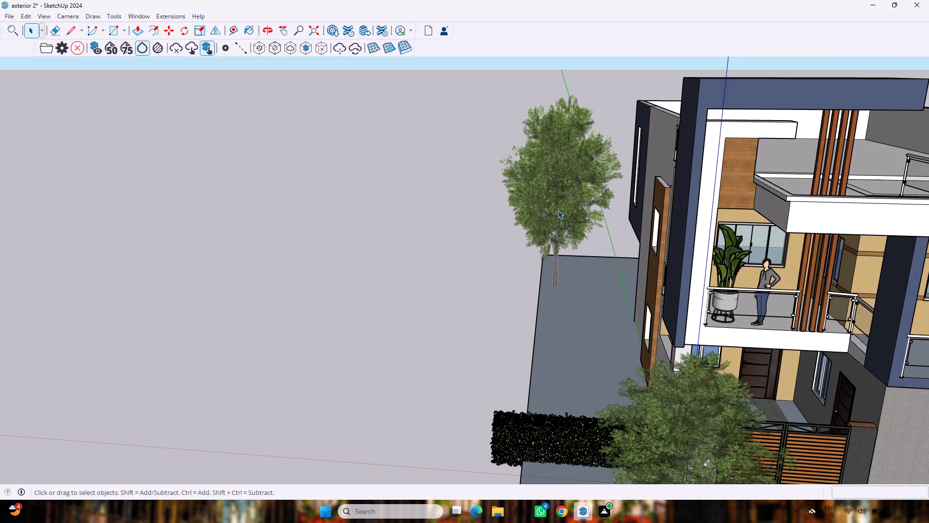
Scale the black hedge beside the boundary wall shorter from its outer end so it stops at the ground plane's edge.
scroll(493, 91, "down", 4)
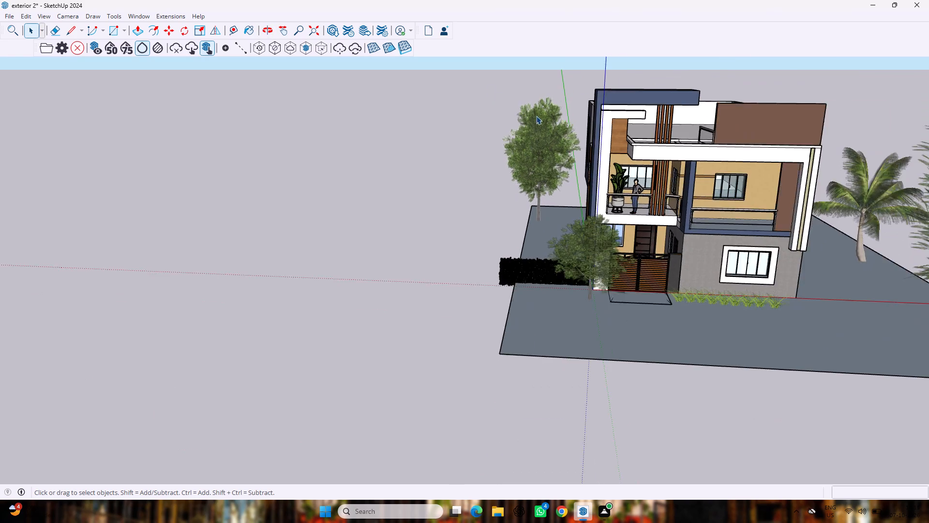
scroll(536, 116, "down", 2)
scroll(597, 105, "up", 7)
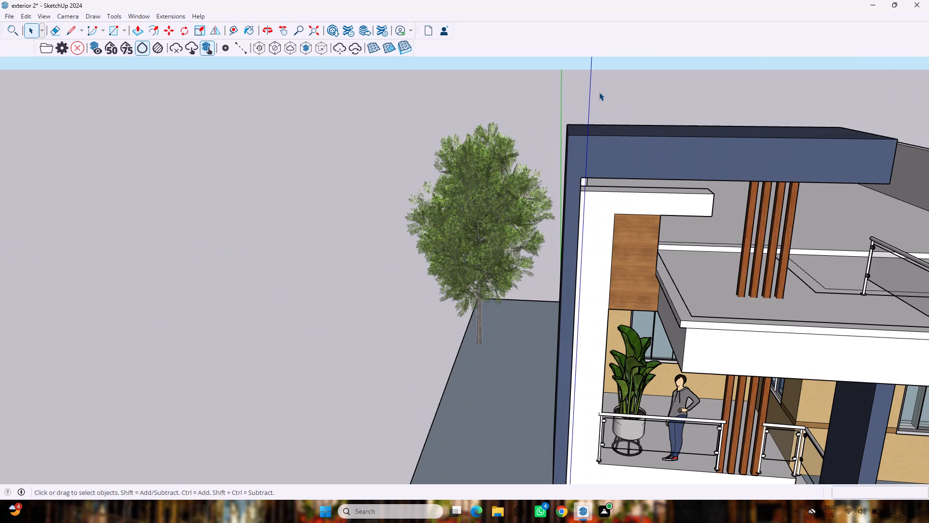
scroll(595, 99, "down", 3)
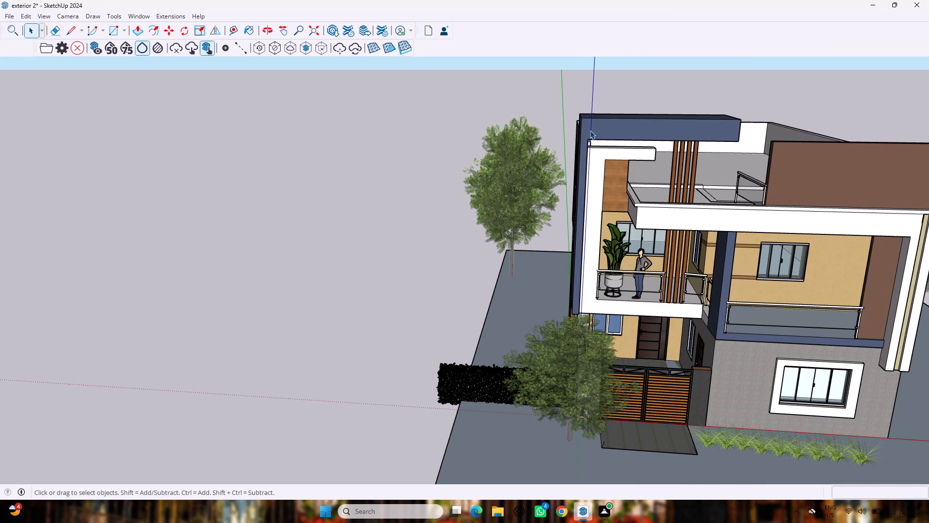
scroll(590, 130, "down", 1)
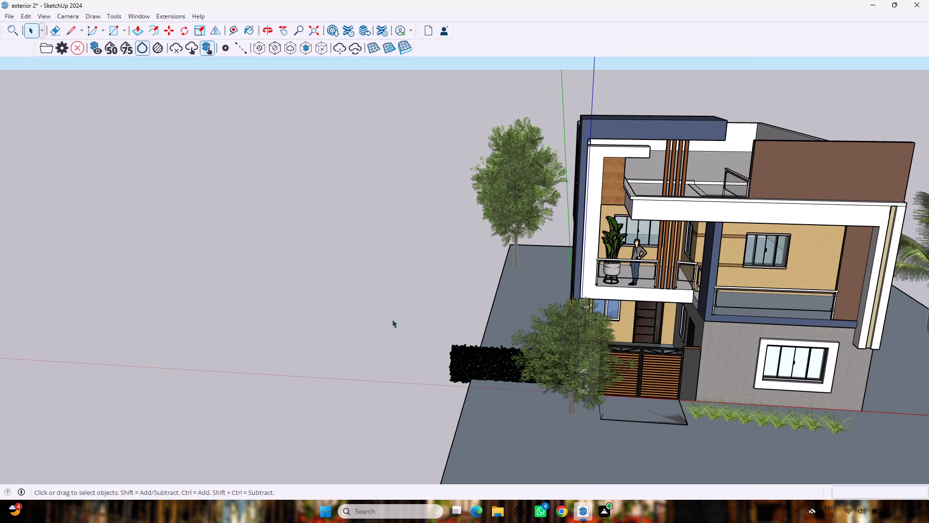
scroll(412, 374, "down", 1)
scroll(415, 377, "up", 1)
middle_click_drag(418, 378, 576, 327)
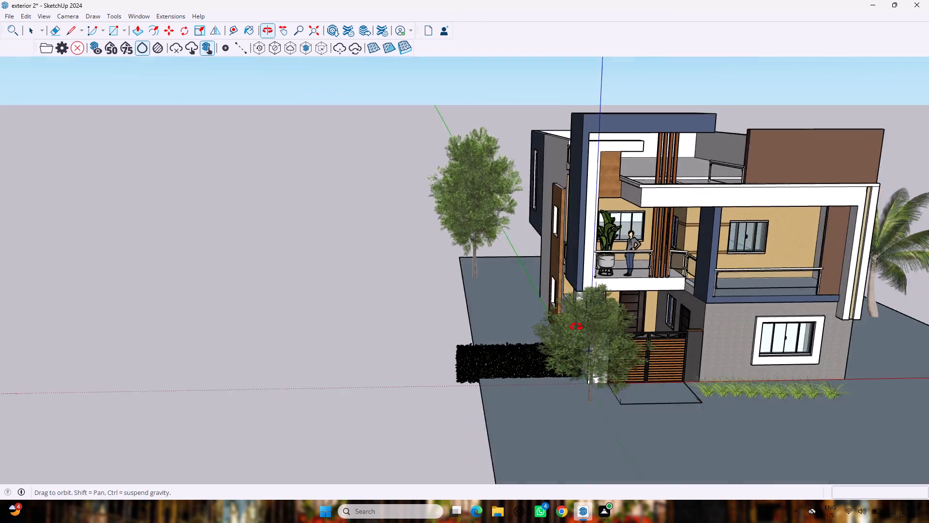
middle_click_drag(576, 327, 637, 325)
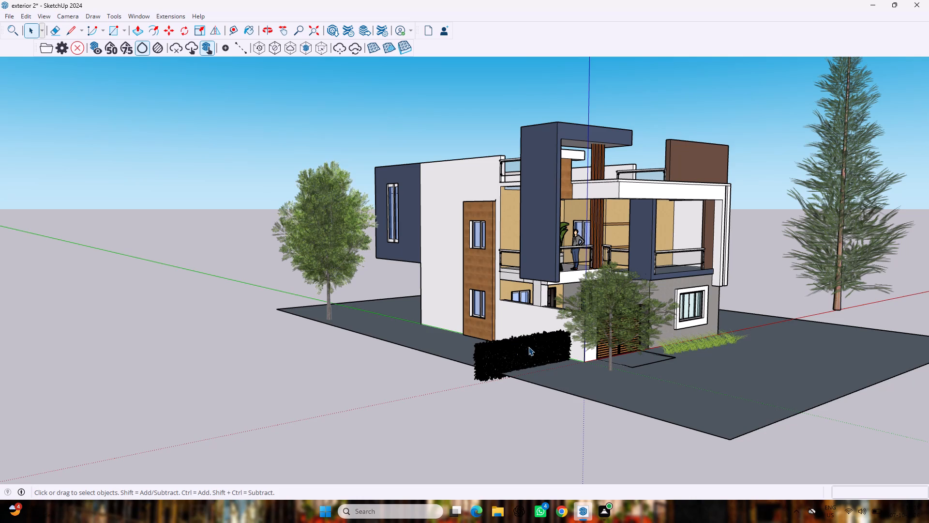
left_click(526, 349)
key("s")
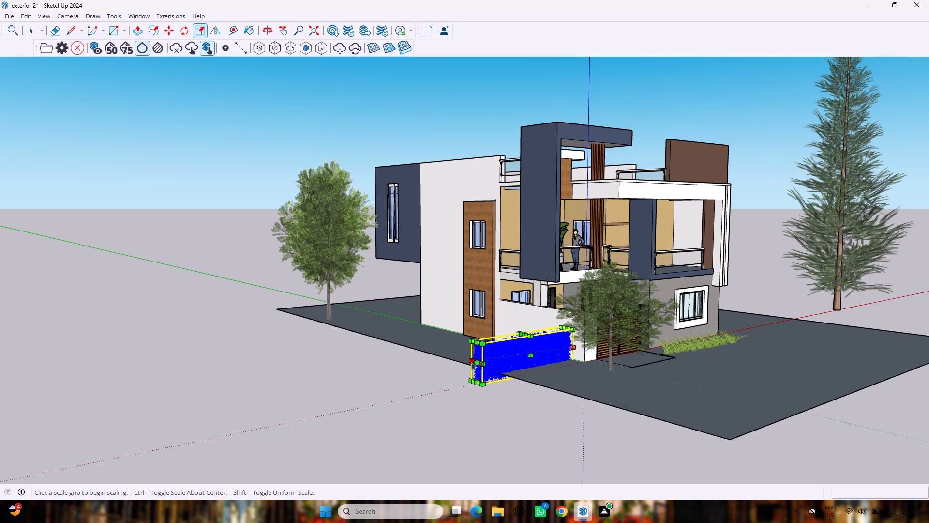
left_click_drag(472, 362, 494, 355)
key("space")
left_click(345, 317)
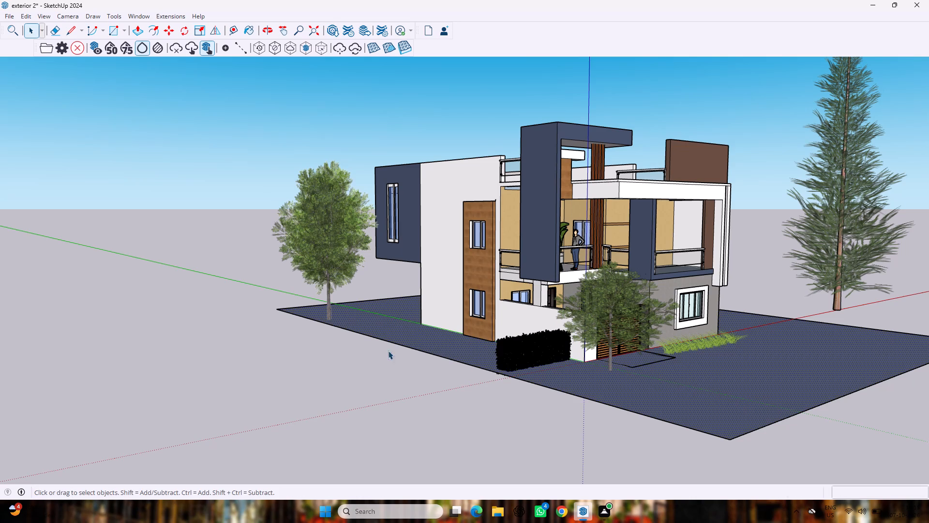
left_click(817, 441)
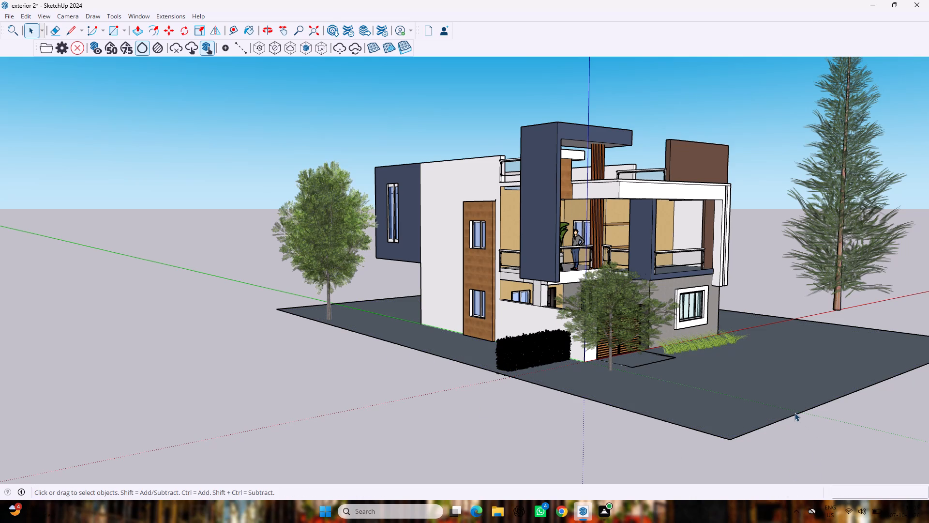
Search 3D Warehouse for "road".
left_click(142, 19)
left_click(148, 92)
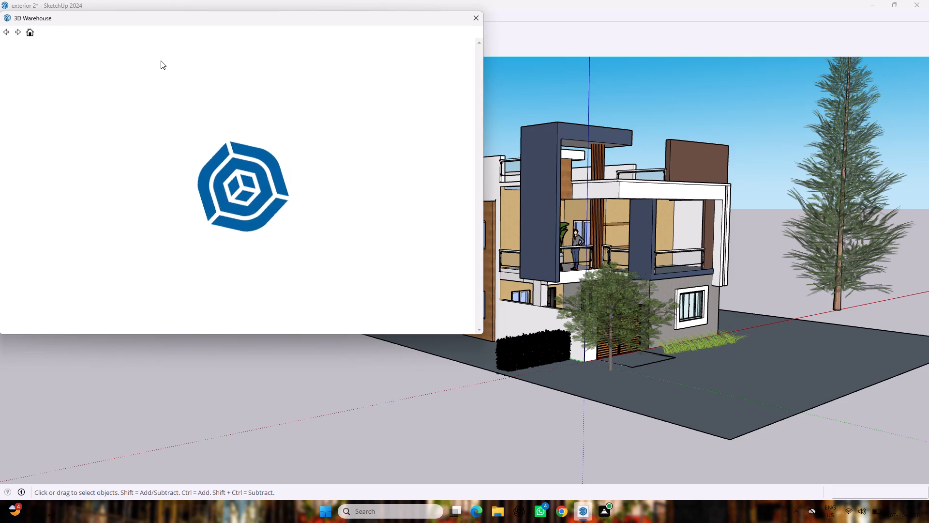
left_click(150, 51)
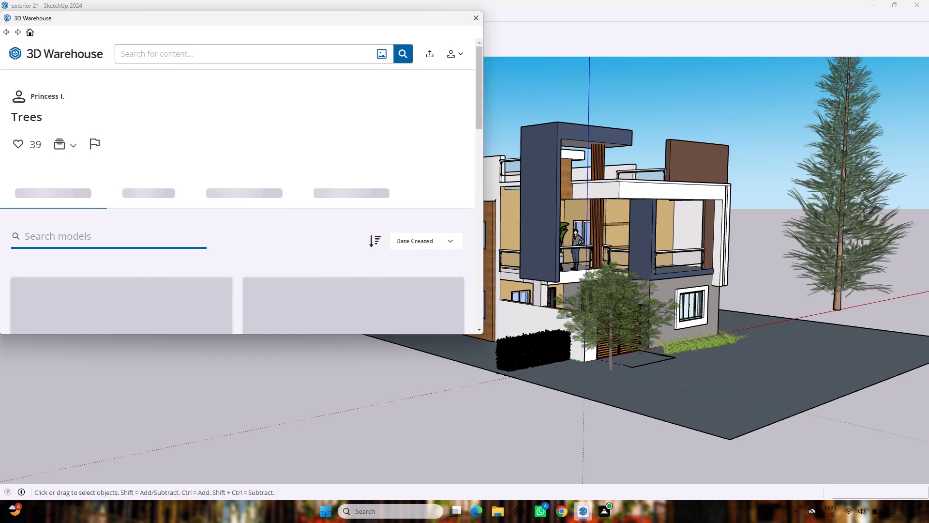
key("r")
key("o")
type("ad")
key("Return")
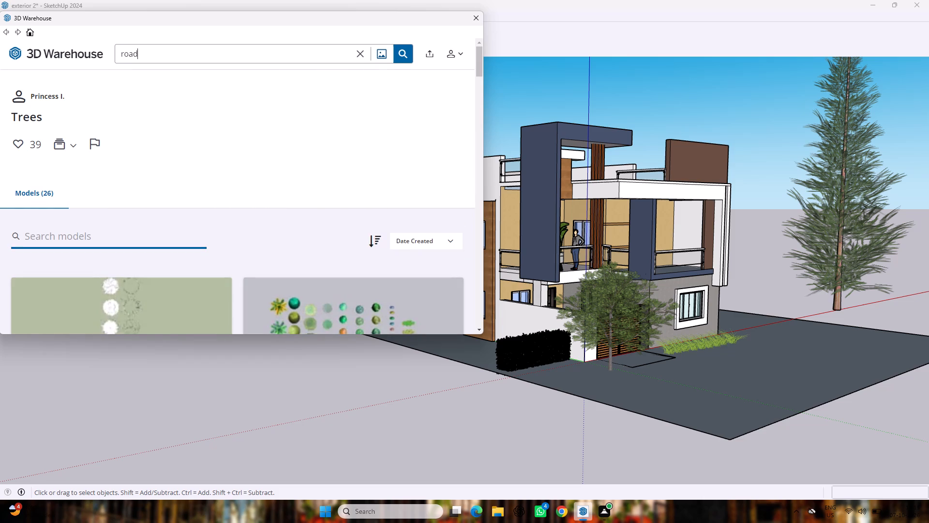
Limit the road search to collections and open the "Road" collection whose cover shows a street between two paved sidewalks.
left_click(150, 90)
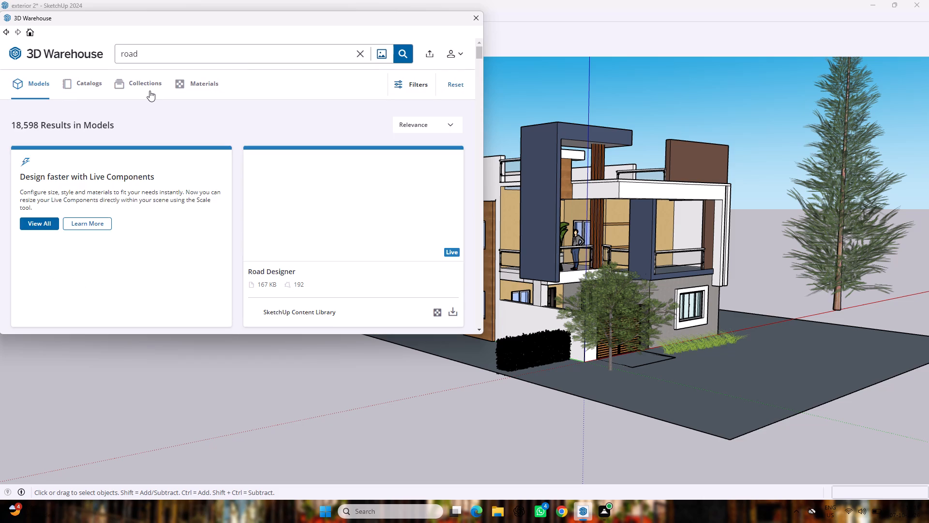
scroll(152, 117, "down", 1)
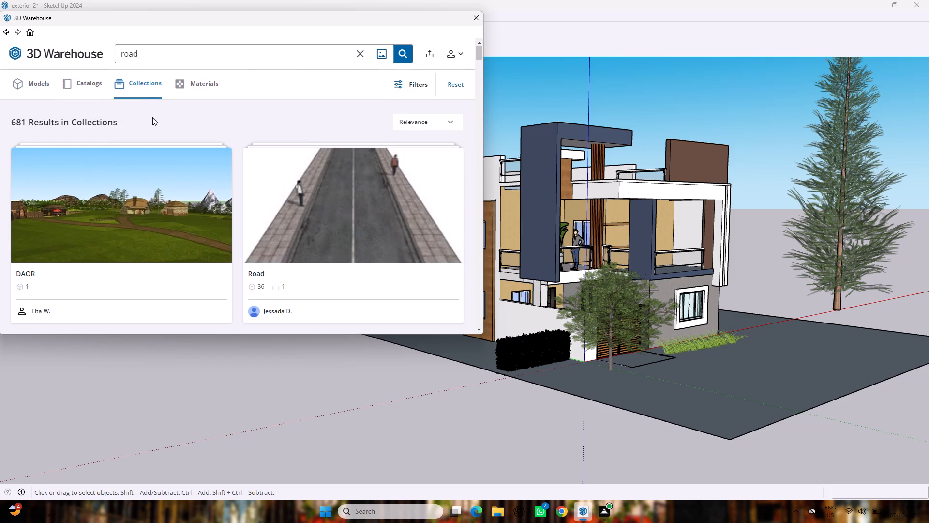
scroll(152, 117, "down", 3)
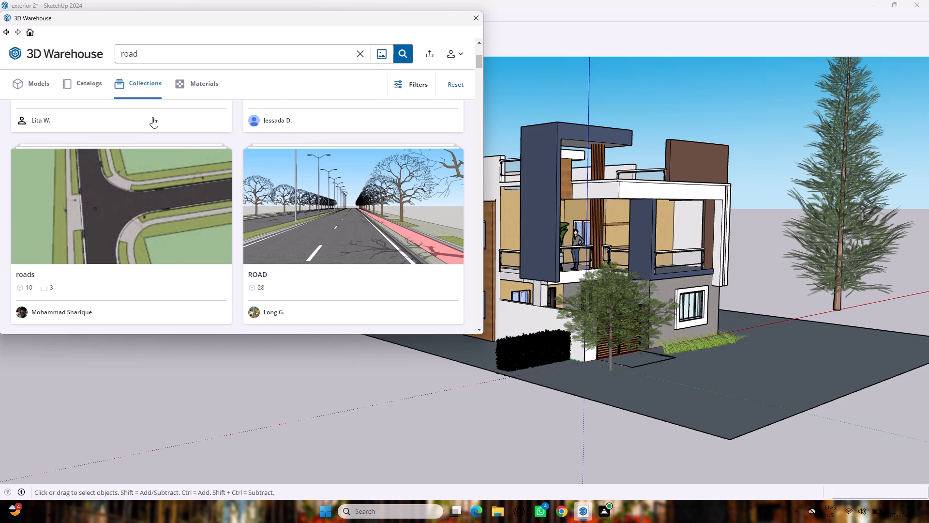
scroll(152, 117, "up", 3)
left_click(286, 168)
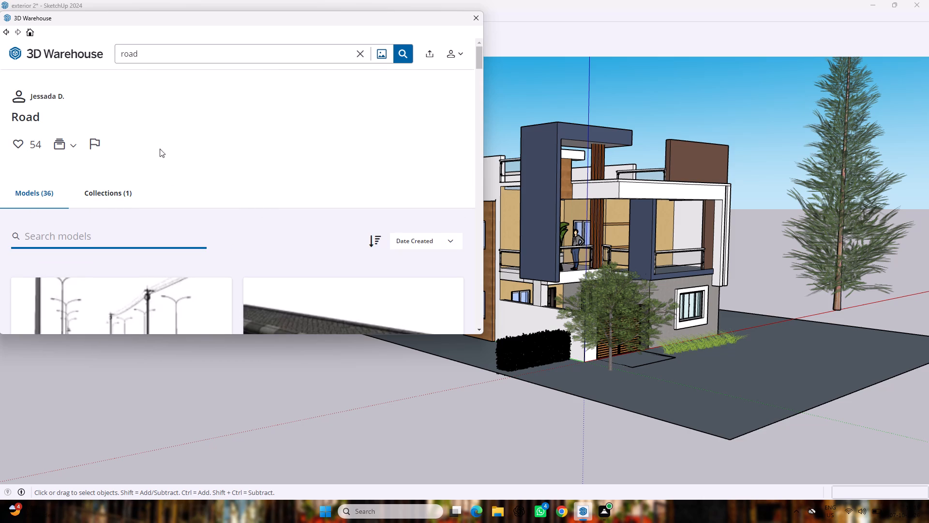
Browse the Road collection for a suitable street model, examine the "Road With Path" model, and return to the collection.
scroll(168, 150, "down", 5)
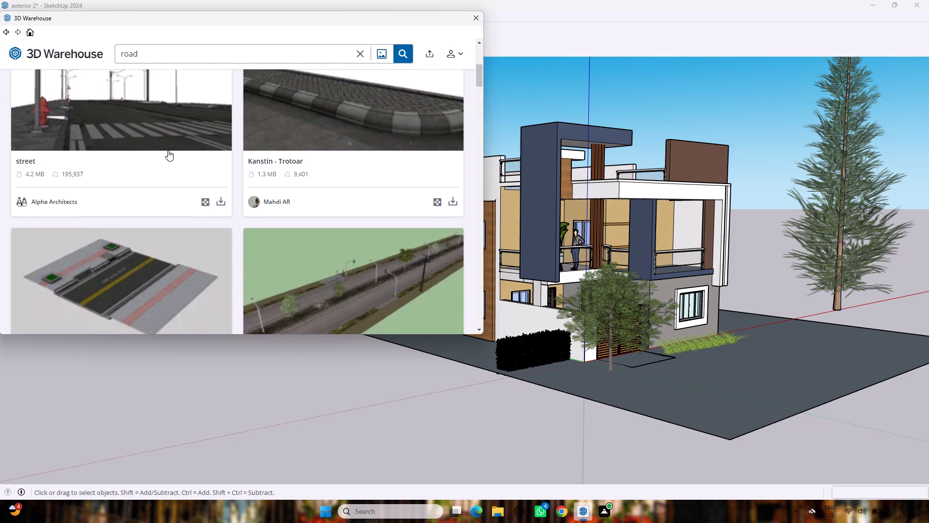
scroll(168, 150, "down", 10)
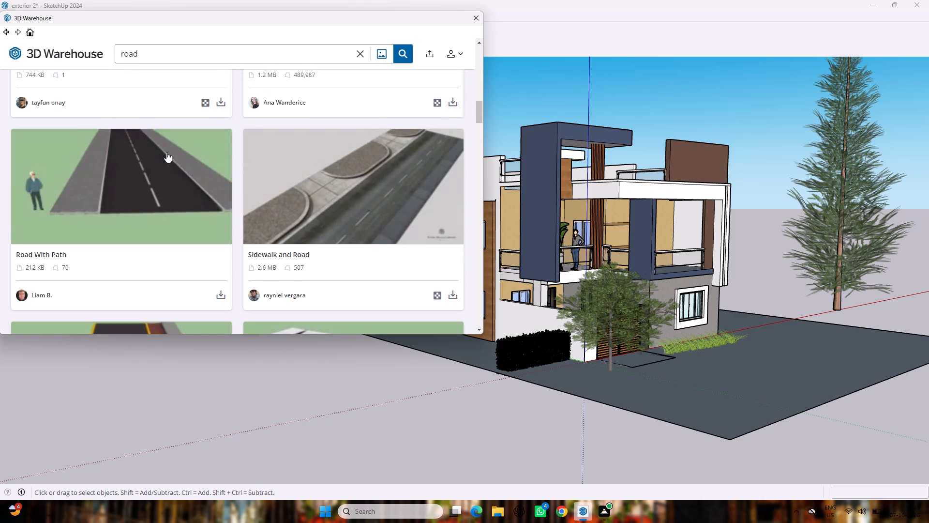
scroll(165, 151, "down", 4)
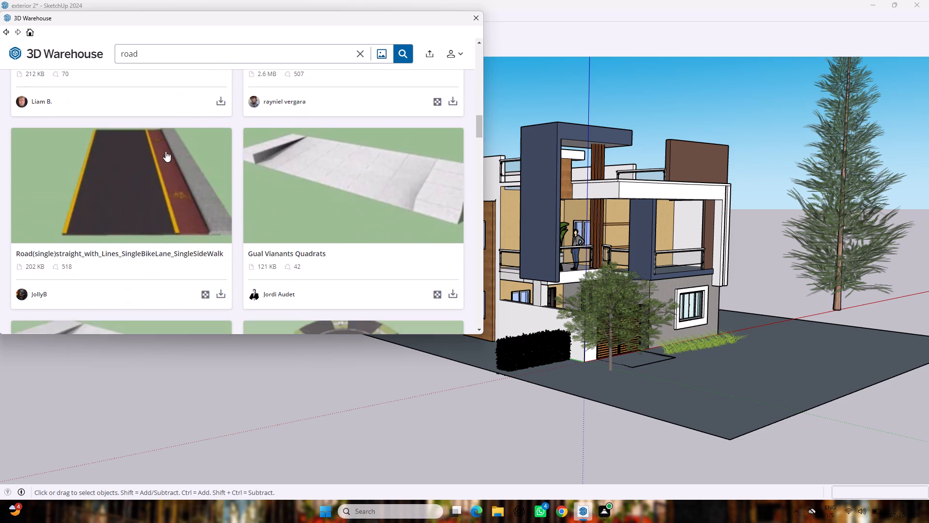
scroll(159, 147, "up", 2)
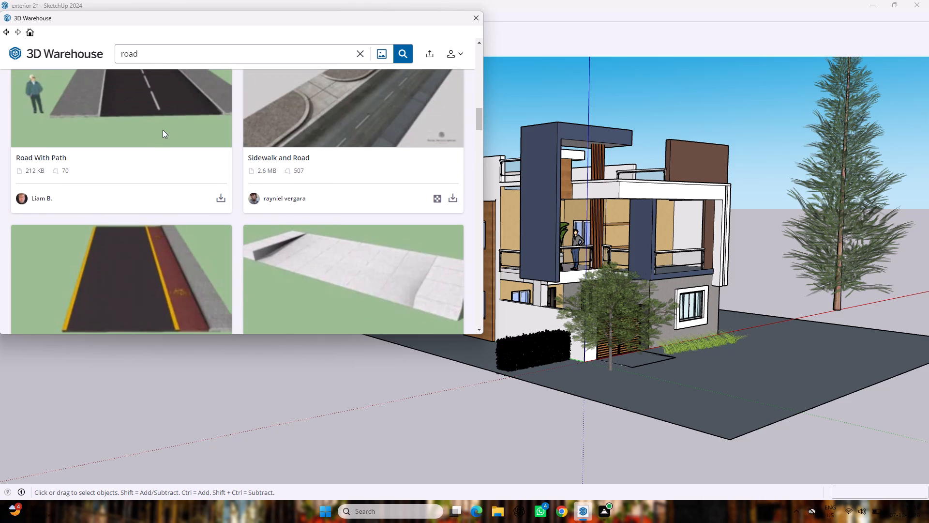
left_click(163, 129)
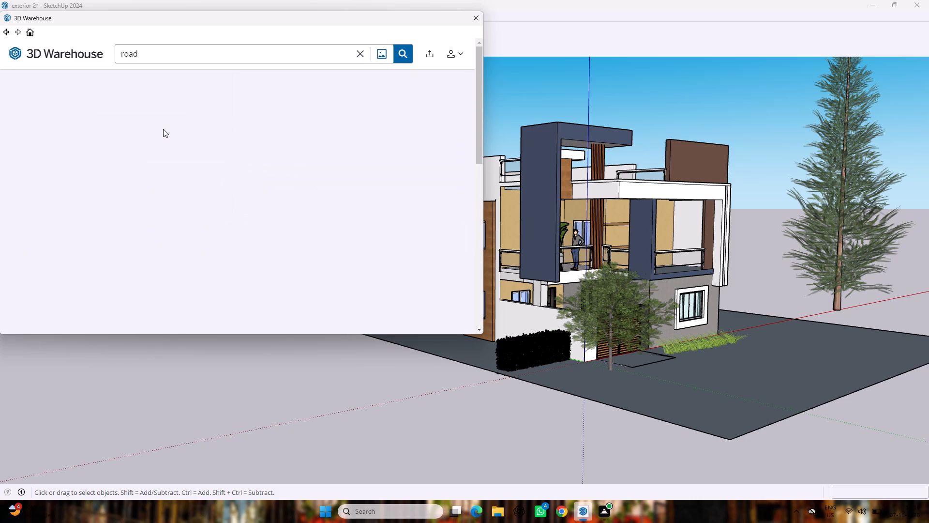
scroll(163, 129, "down", 5)
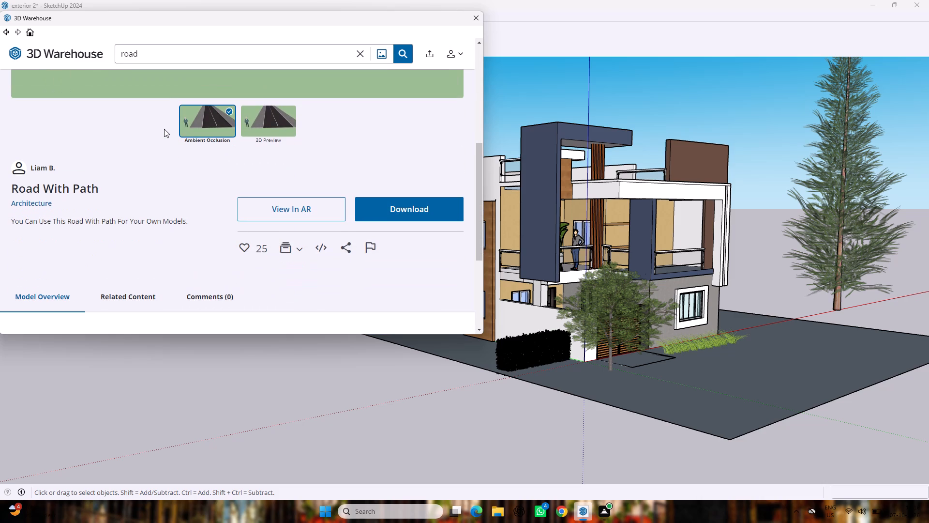
scroll(164, 129, "up", 5)
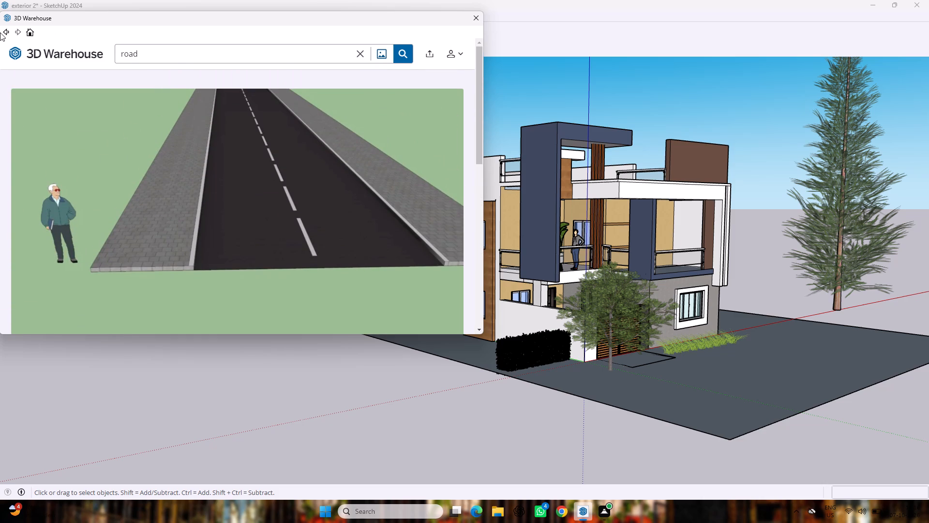
left_click(11, 32)
Download "Road - Sketchby" from the Road collection directly into the model and place it on the ground plane in front of the house.
scroll(108, 130, "down", 5)
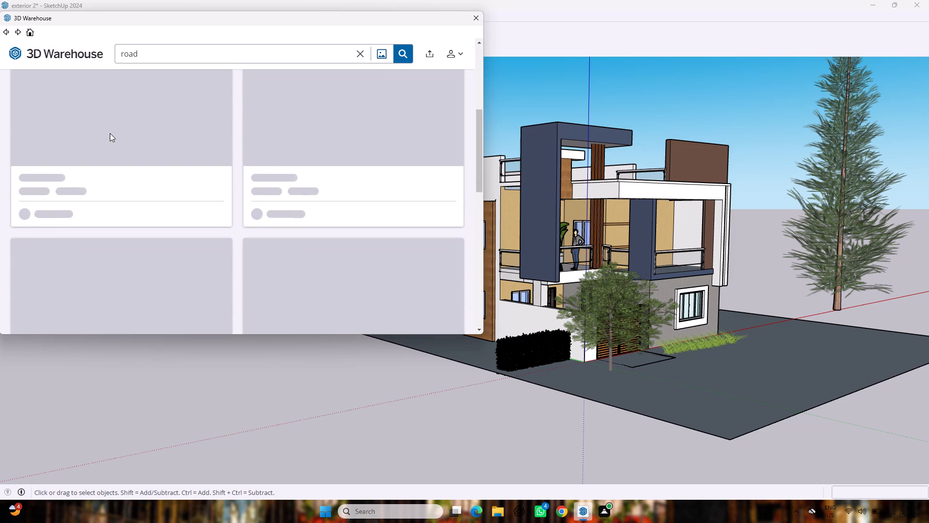
scroll(110, 133, "down", 10)
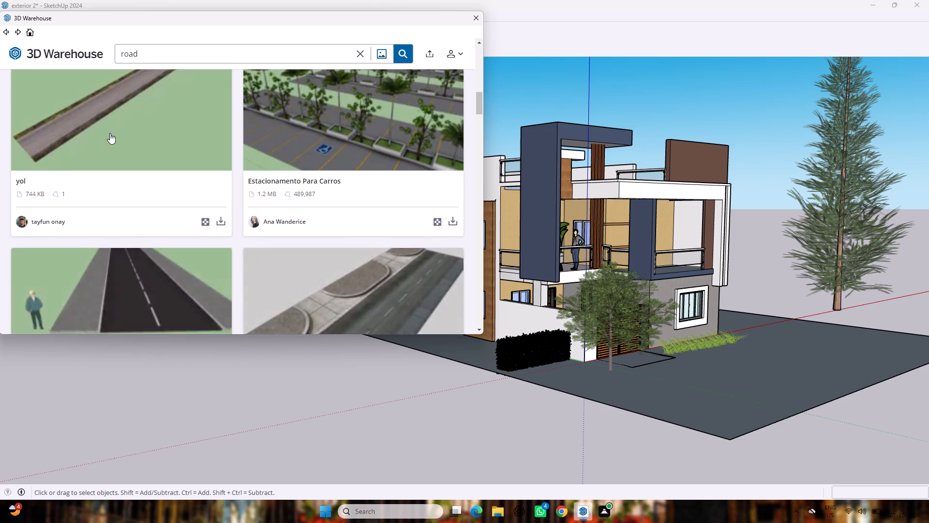
scroll(110, 133, "down", 9)
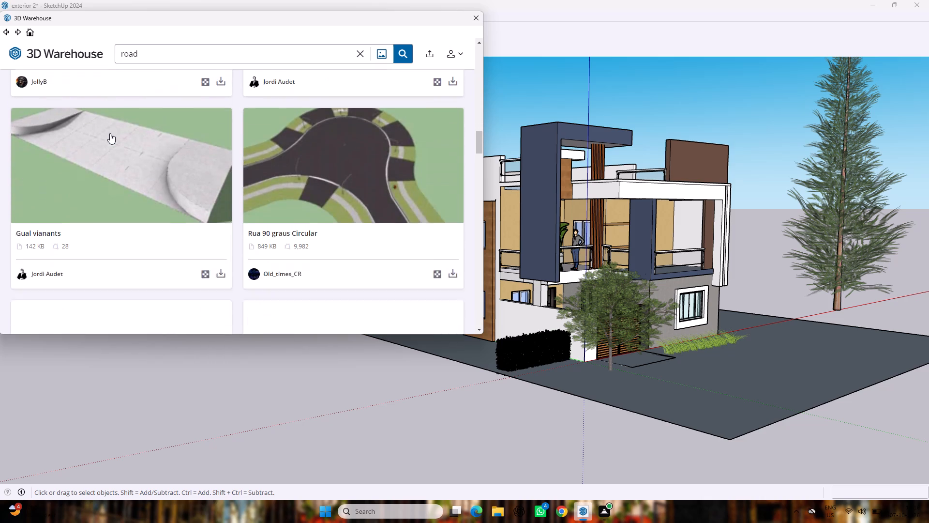
scroll(110, 133, "down", 10)
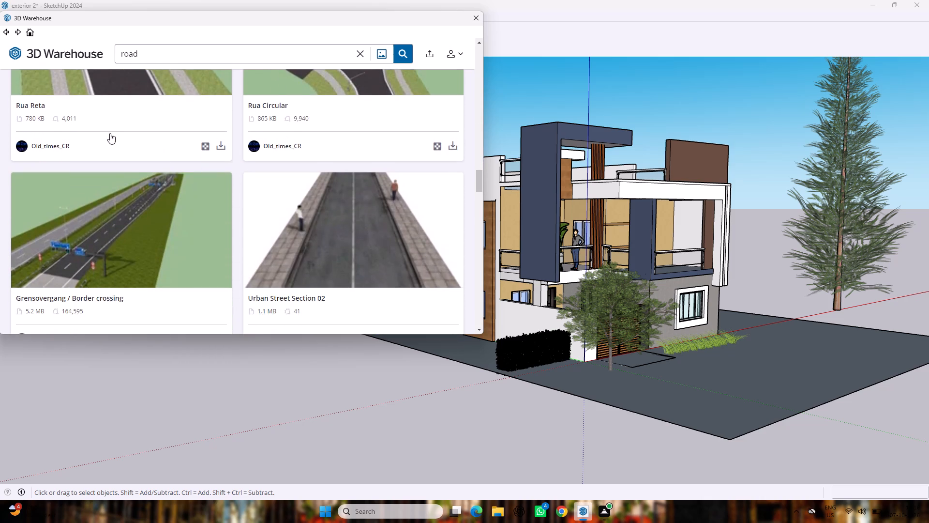
scroll(110, 133, "down", 5)
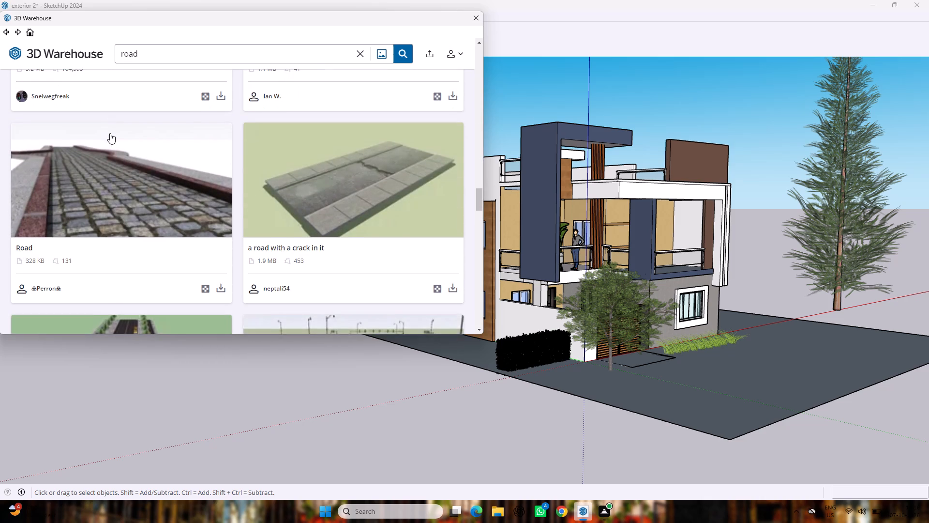
scroll(110, 133, "down", 7)
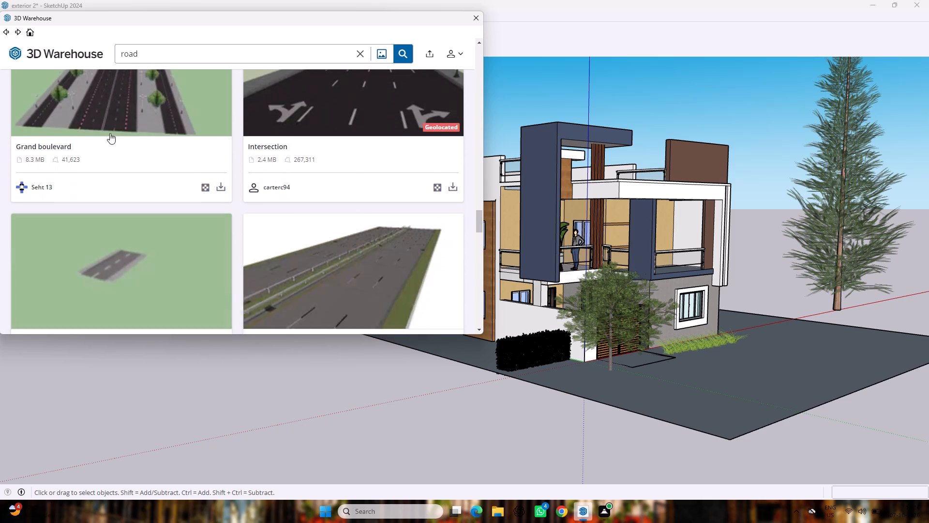
scroll(110, 133, "down", 2)
left_click(110, 133)
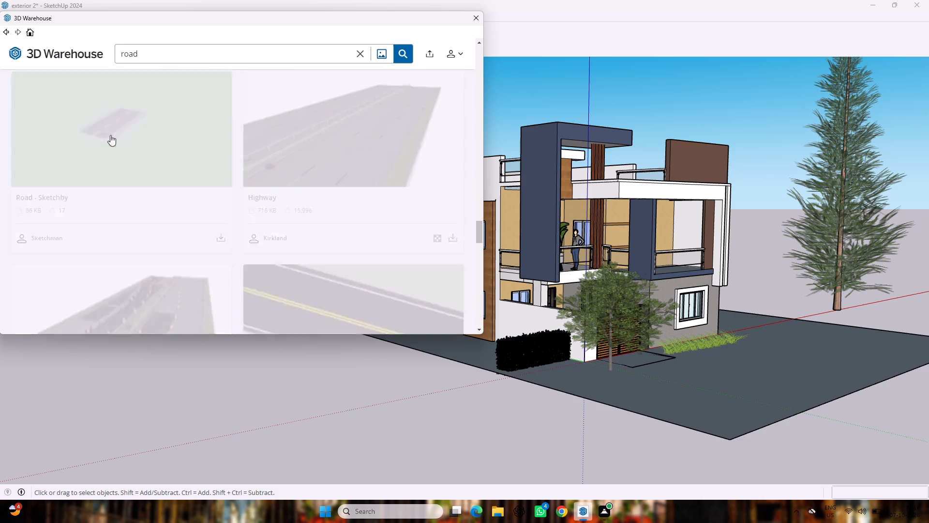
scroll(132, 158, "down", 3)
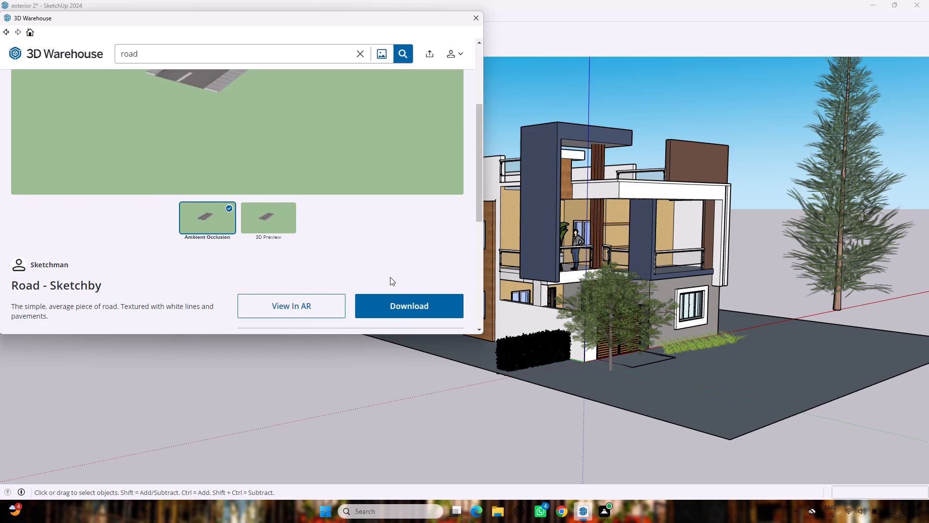
left_click(397, 313)
left_click(208, 184)
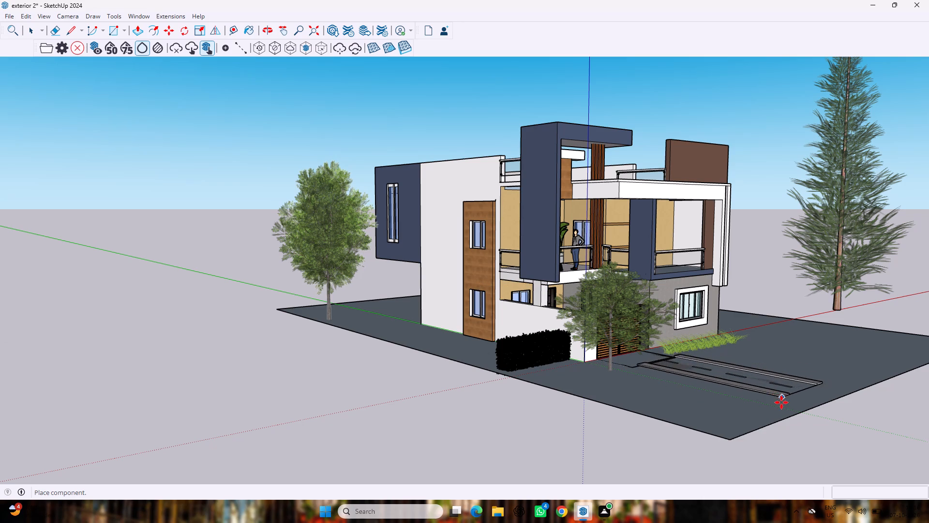
left_click(782, 405)
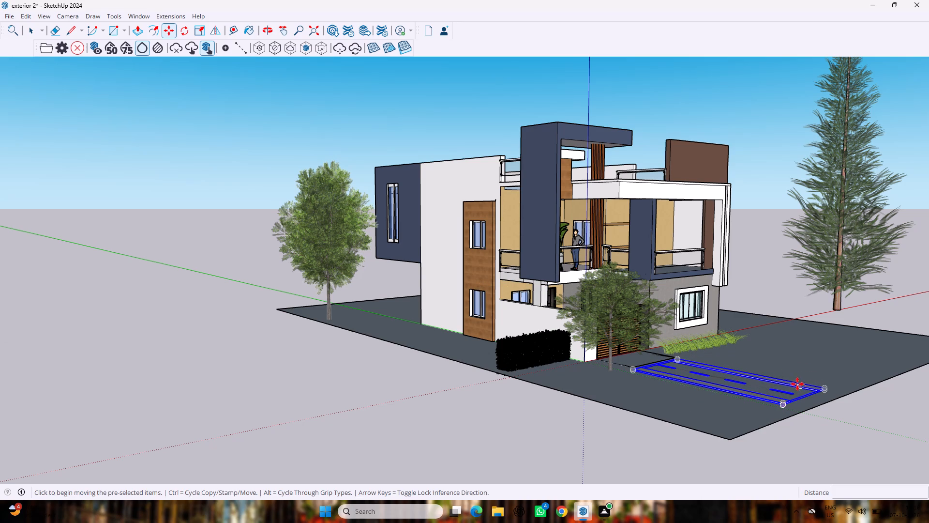
Rotate the road model 90 degrees on the ground plane about its outer corner.
left_click(183, 29)
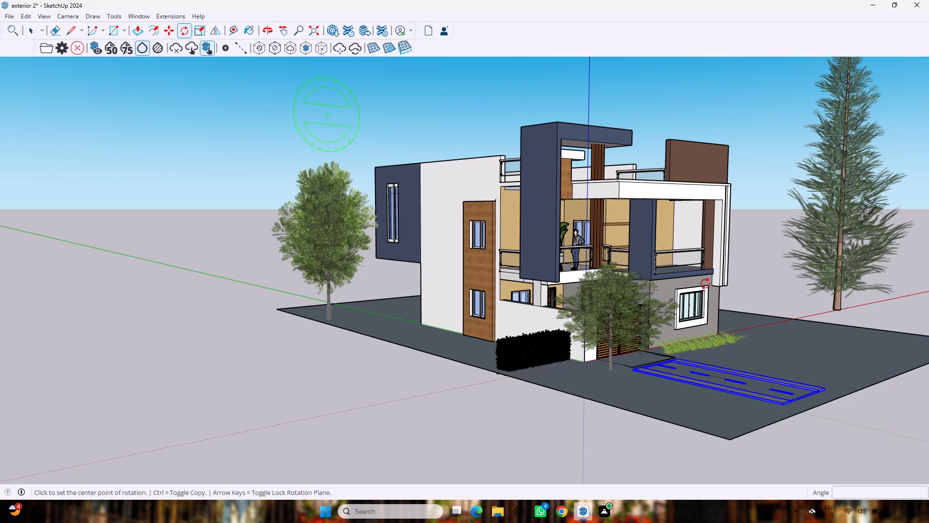
left_click(785, 407)
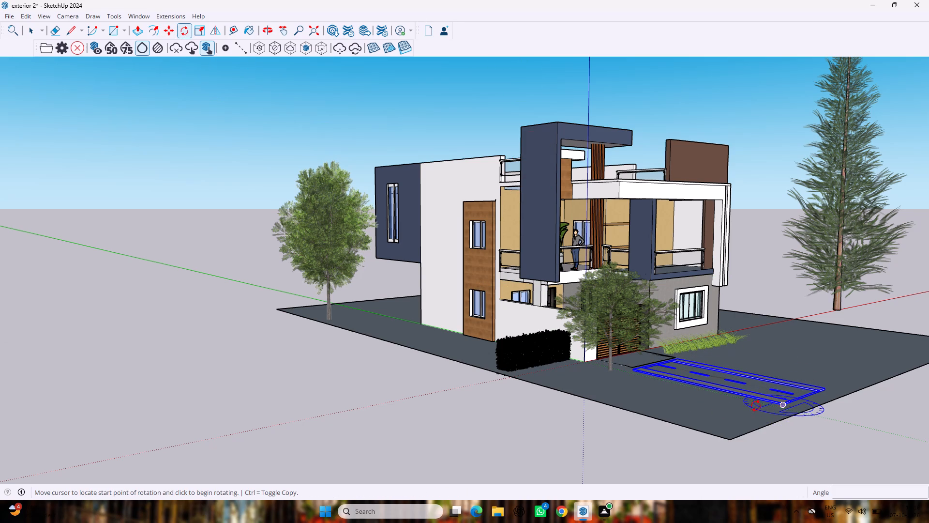
left_click(637, 464)
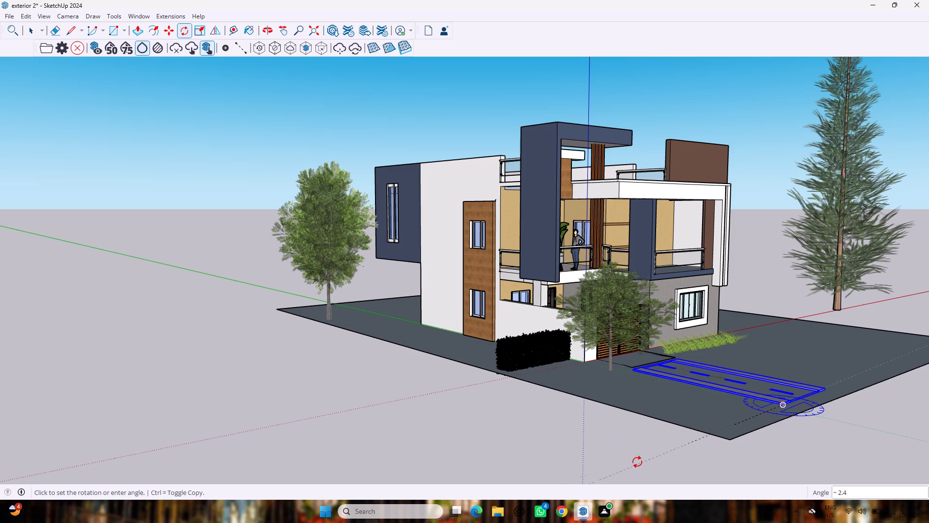
key("9")
key("0")
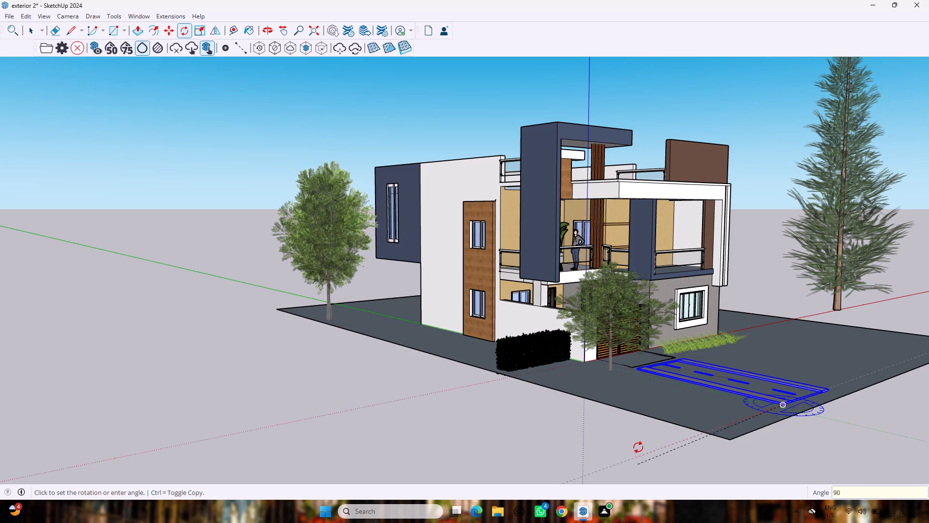
key("Return")
key("space")
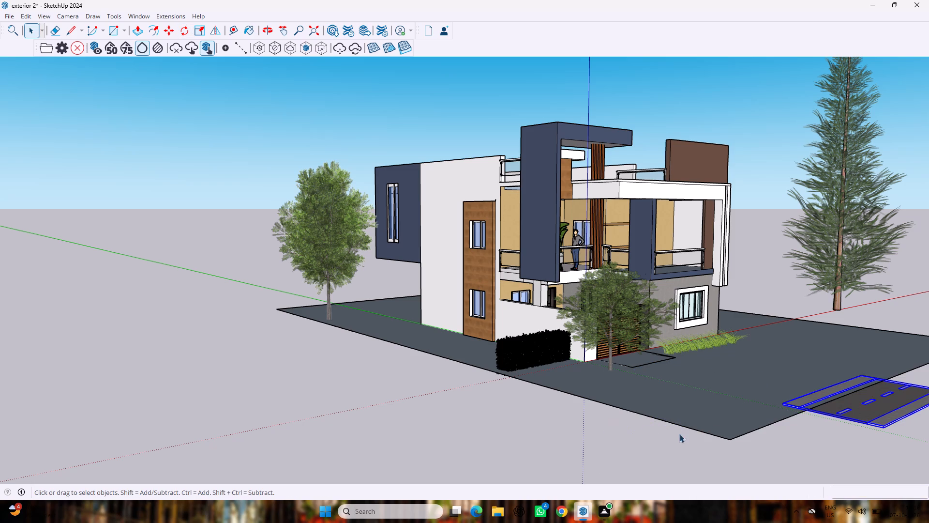
Move the rotated road about 18' 3 1/2" so it lies in front of the gate and entrance slab.
key("m")
left_click(884, 430)
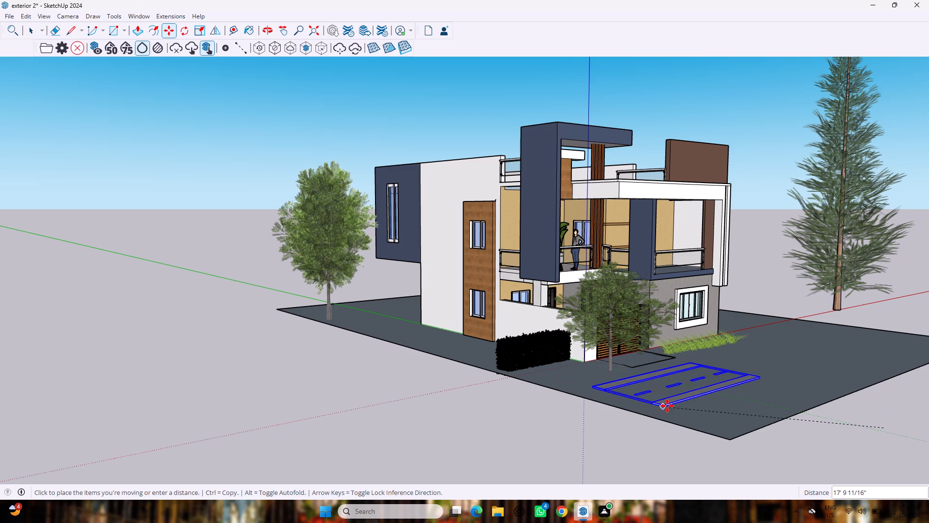
left_click(674, 393)
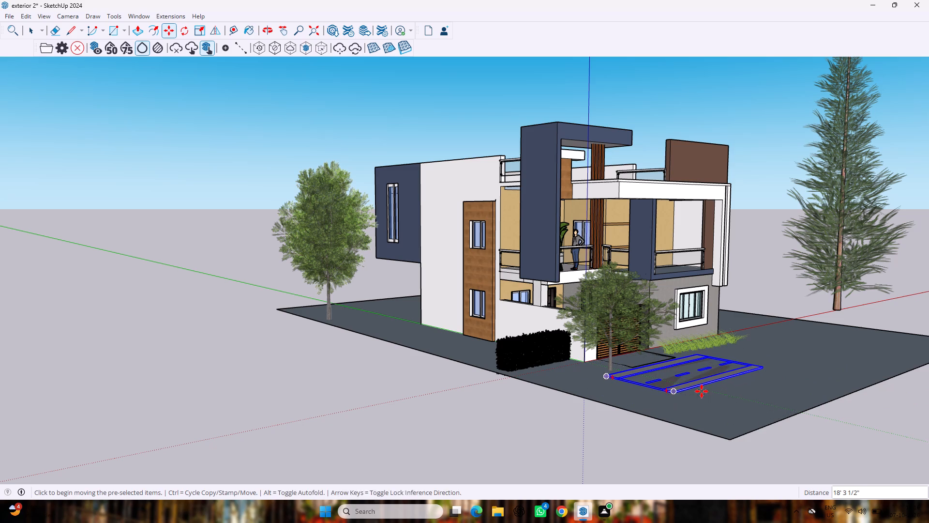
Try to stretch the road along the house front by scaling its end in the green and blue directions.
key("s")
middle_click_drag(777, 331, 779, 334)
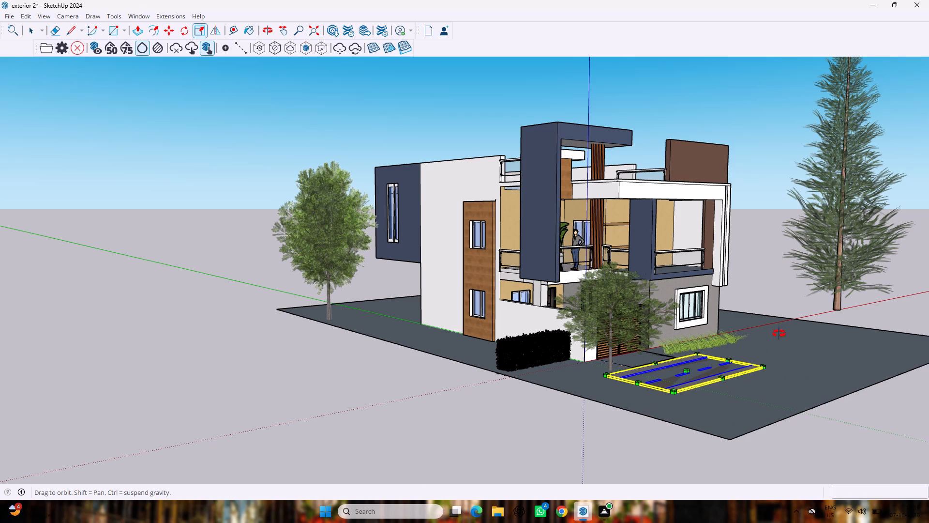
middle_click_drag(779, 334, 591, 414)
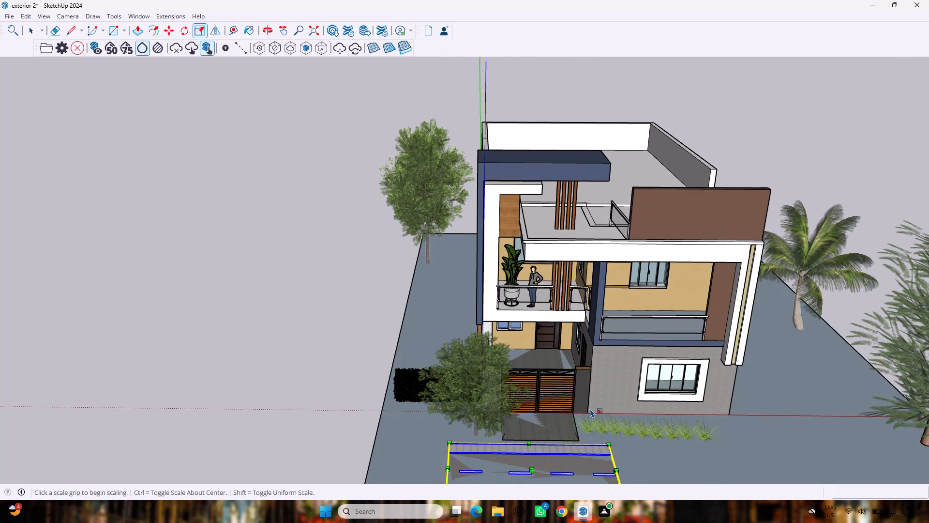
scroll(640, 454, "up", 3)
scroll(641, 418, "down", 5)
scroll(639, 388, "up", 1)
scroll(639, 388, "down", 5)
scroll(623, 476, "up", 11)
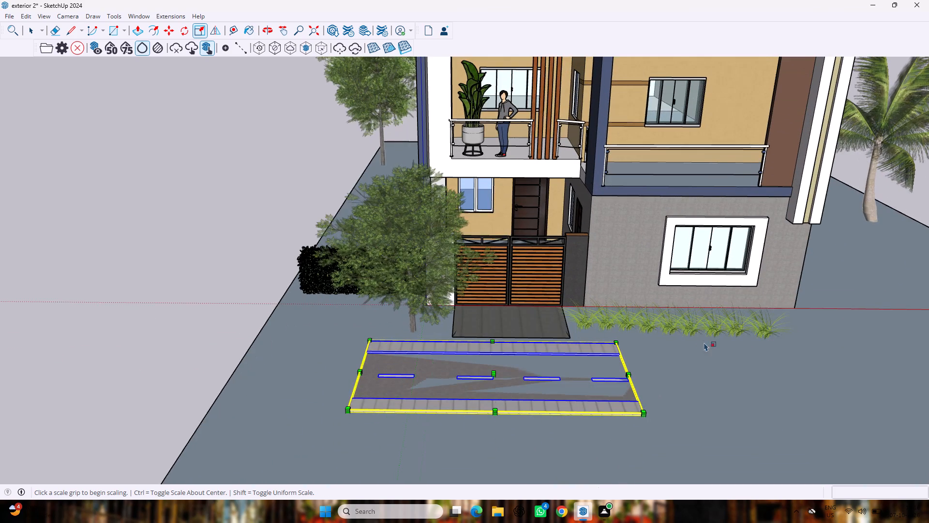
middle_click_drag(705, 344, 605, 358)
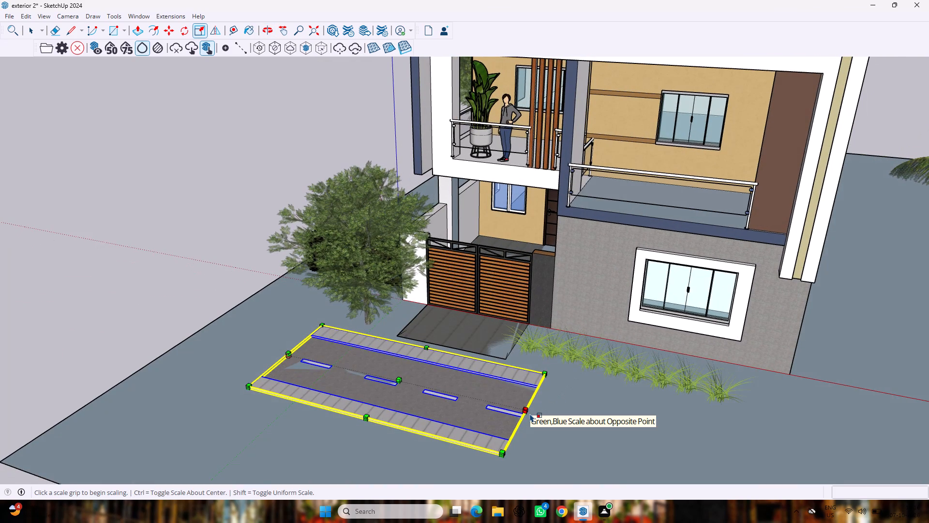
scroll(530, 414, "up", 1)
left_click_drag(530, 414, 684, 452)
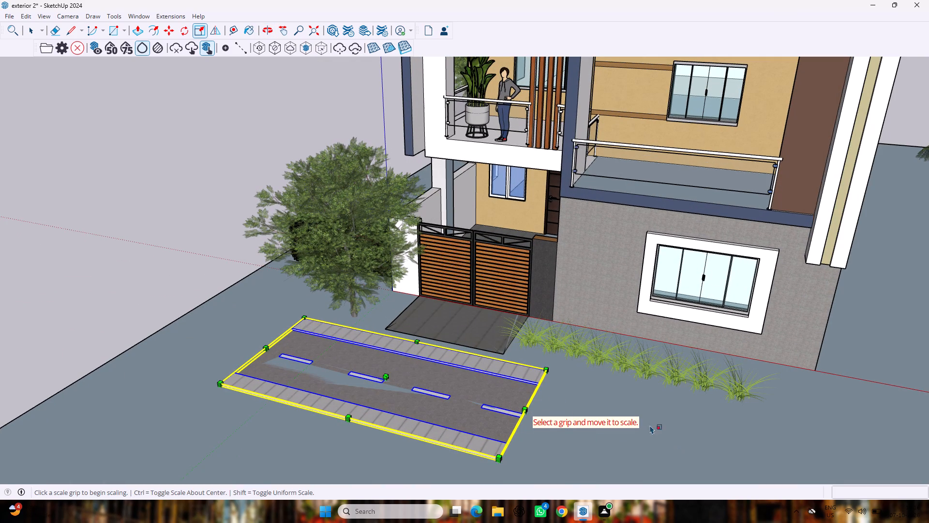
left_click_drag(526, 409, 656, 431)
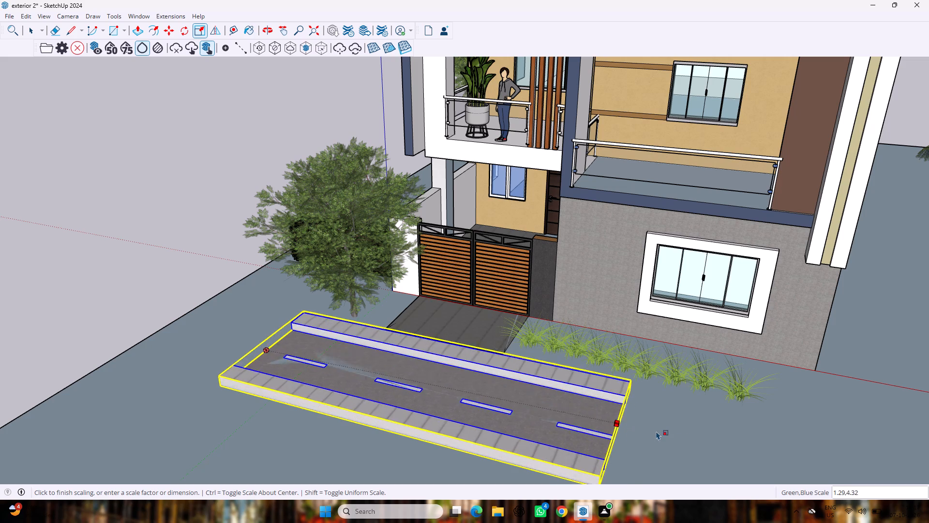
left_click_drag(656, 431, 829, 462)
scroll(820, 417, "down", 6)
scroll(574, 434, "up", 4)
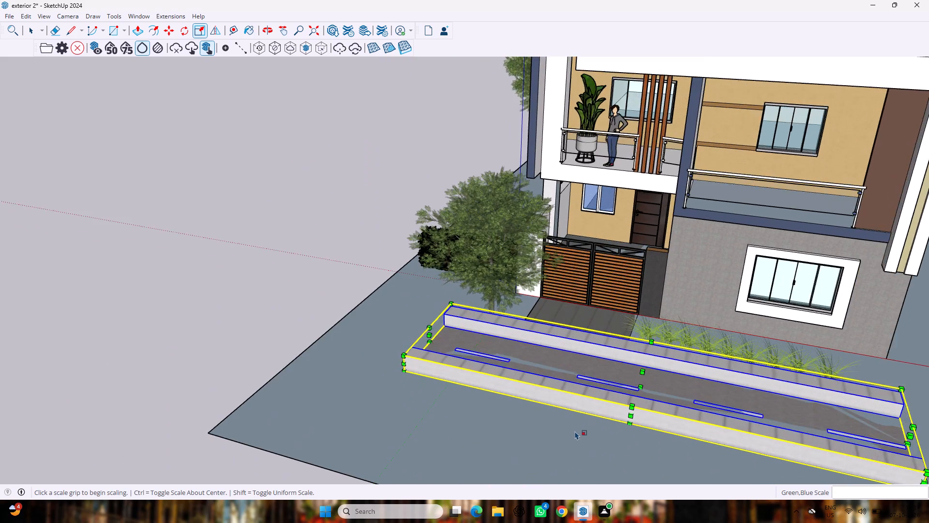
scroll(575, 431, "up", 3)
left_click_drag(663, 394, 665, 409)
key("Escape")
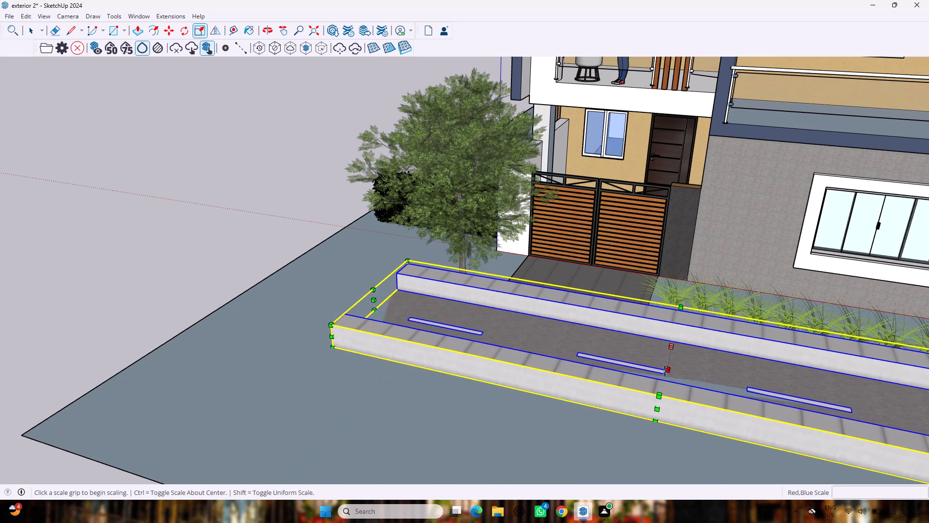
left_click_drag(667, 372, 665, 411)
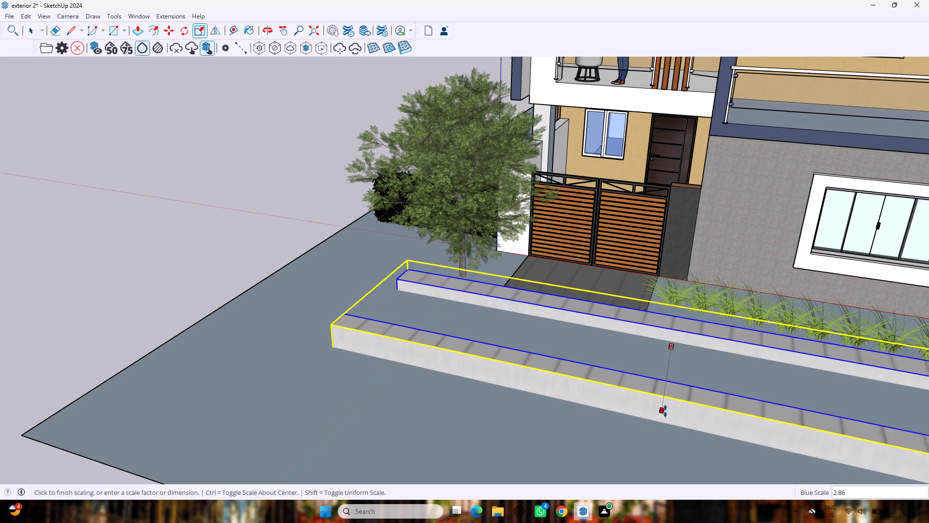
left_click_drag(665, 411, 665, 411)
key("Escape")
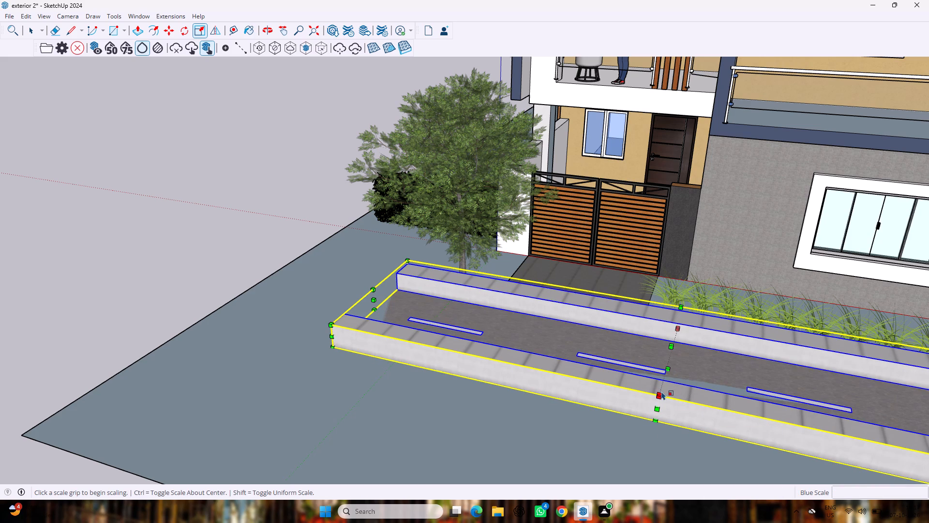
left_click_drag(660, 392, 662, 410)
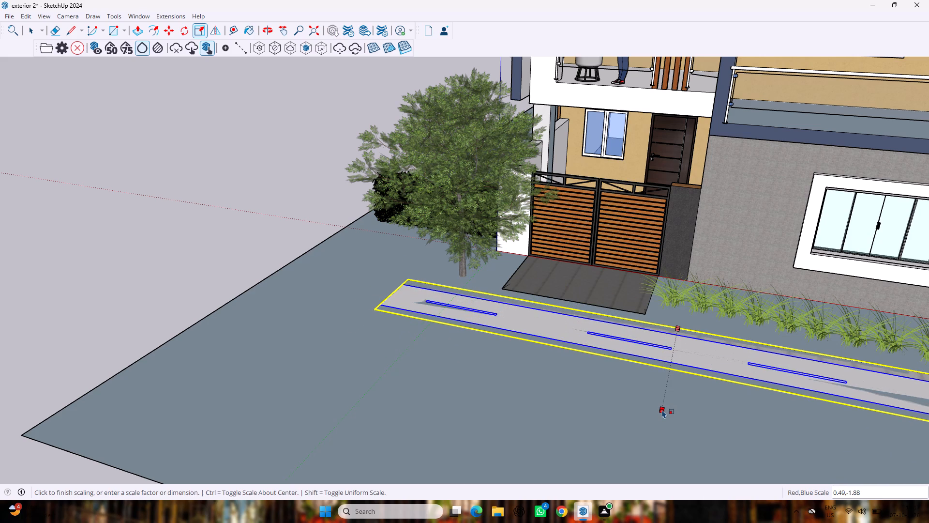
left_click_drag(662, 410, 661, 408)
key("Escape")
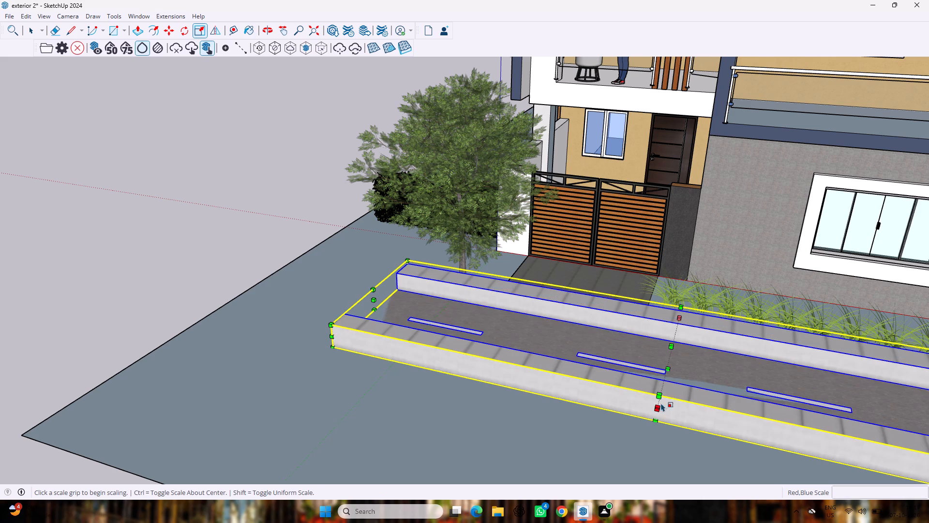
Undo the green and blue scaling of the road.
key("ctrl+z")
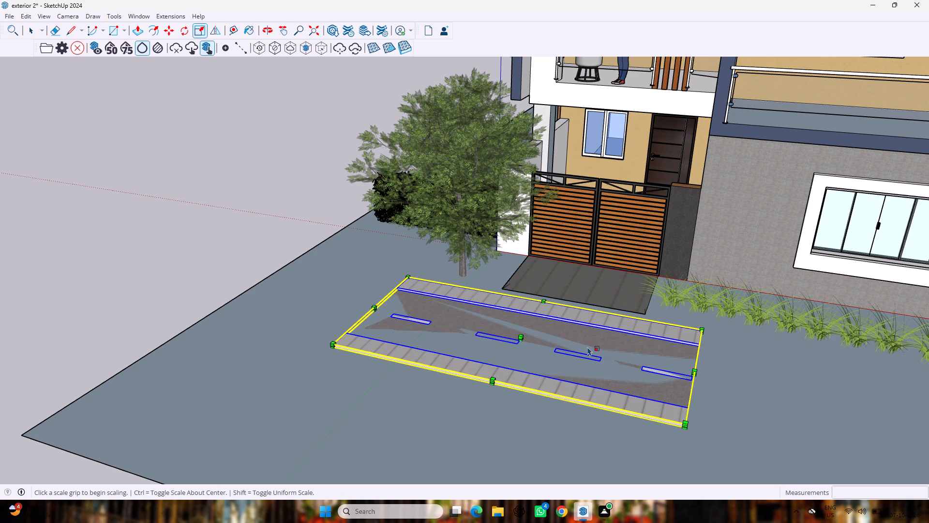
Stretch the road's end beyond the grass along the green direction only, to a scale factor of about 2.23.
middle_click_drag(727, 374, 689, 341)
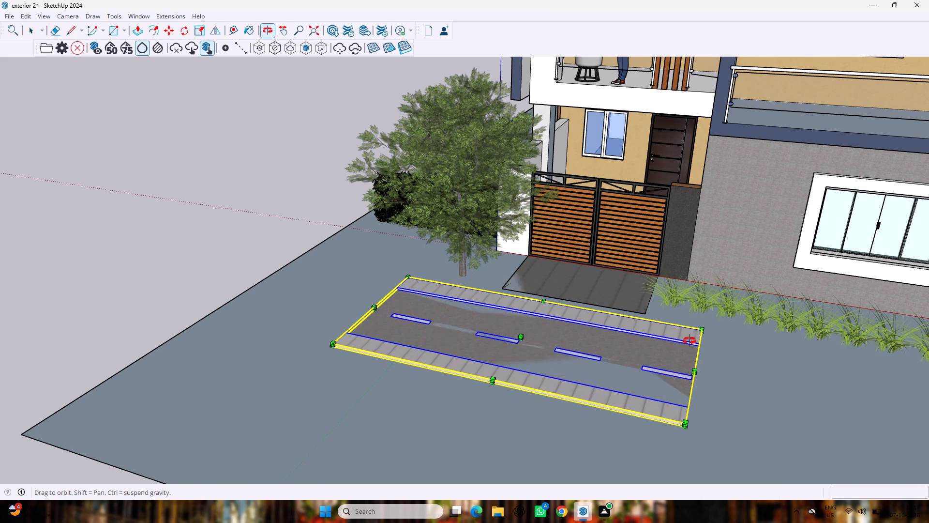
middle_click_drag(689, 341, 610, 295)
scroll(554, 291, "up", 1)
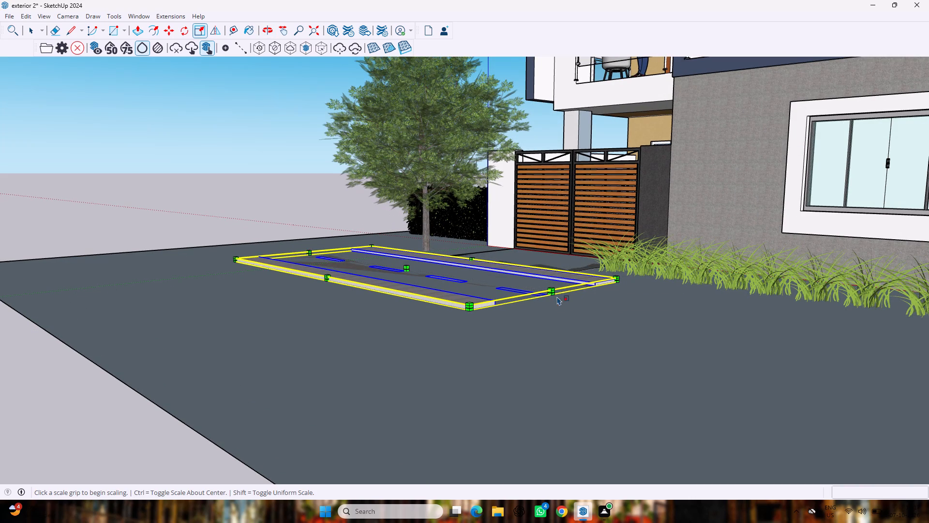
left_click_drag(556, 296, 767, 412)
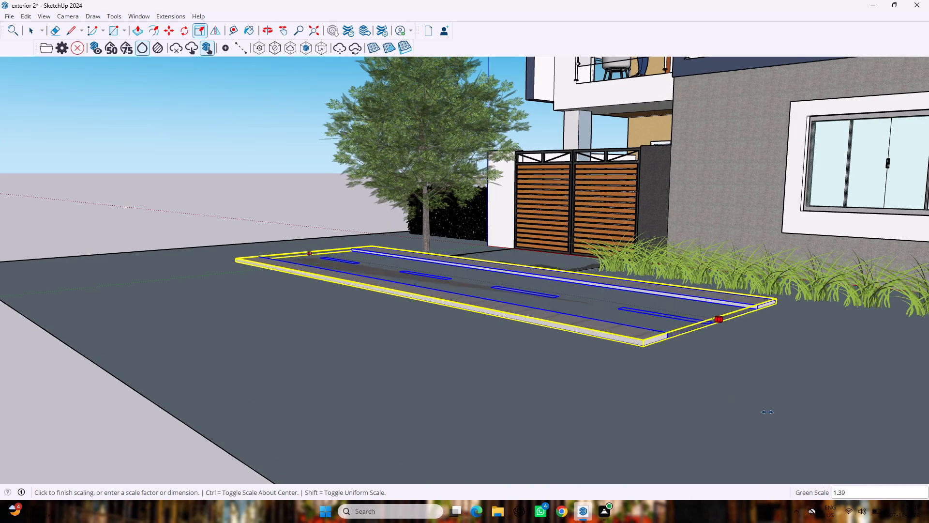
left_click_drag(767, 412, 928, 437)
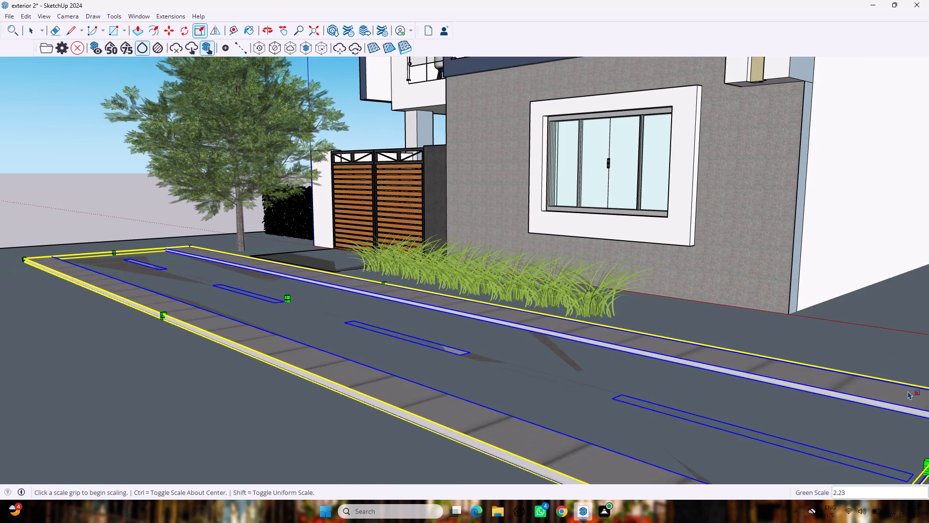
Stretch the road's opposite end past the tree toward the hedge side, to a green scale factor of about 1.10.
scroll(907, 389, "down", 11)
middle_click_drag(601, 314, 754, 382)
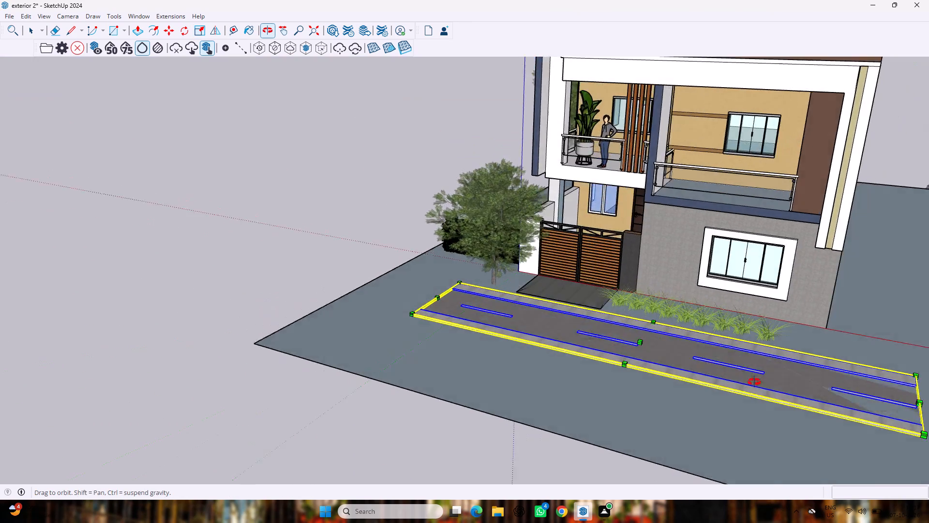
middle_click_drag(754, 382, 861, 378)
scroll(525, 231, "up", 5)
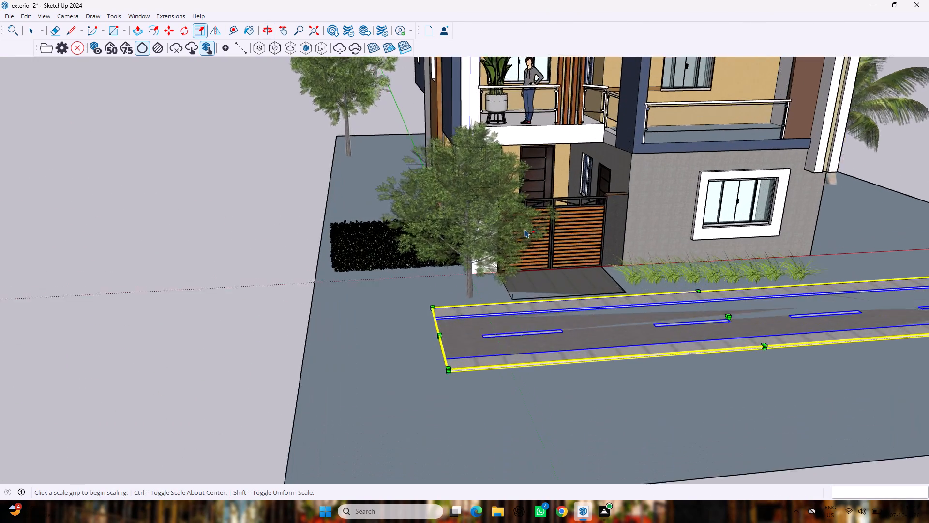
scroll(525, 229, "up", 6)
scroll(530, 235, "down", 9)
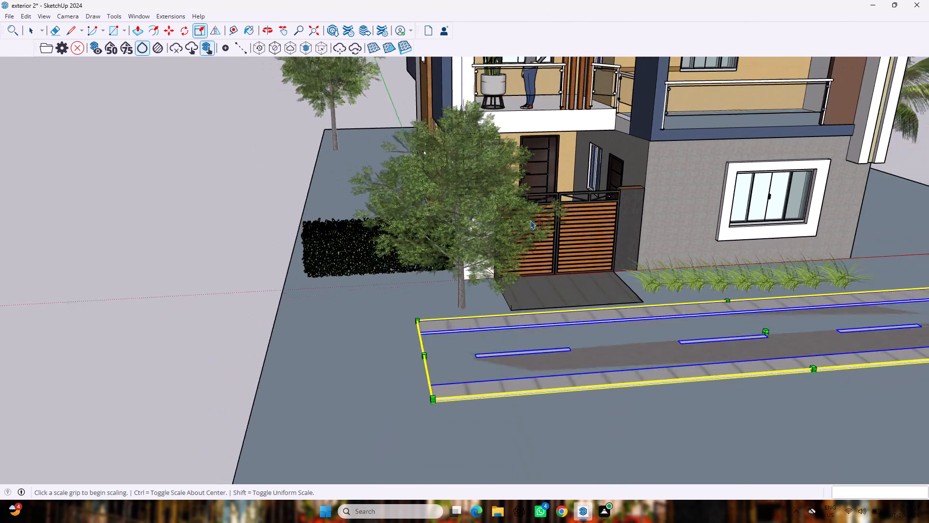
scroll(531, 220, "down", 2)
middle_click_drag(552, 266, 596, 265)
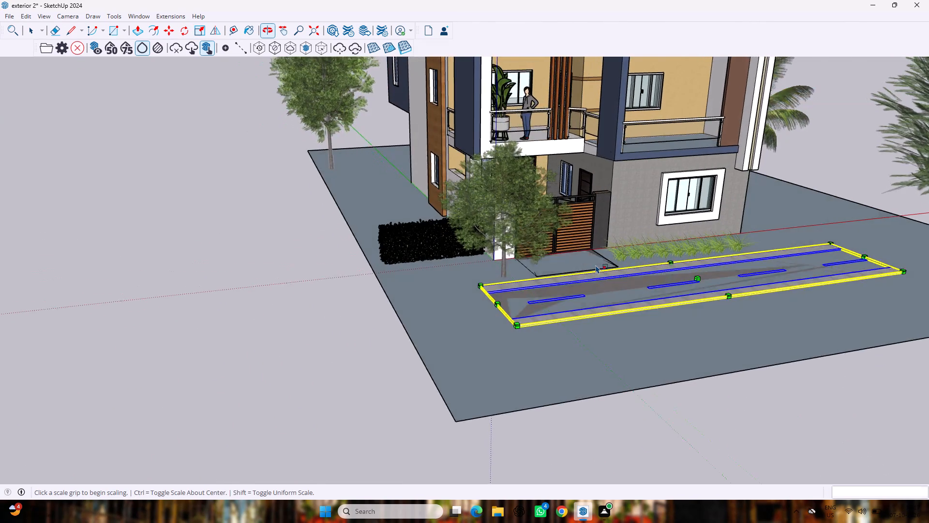
scroll(596, 257, "up", 4)
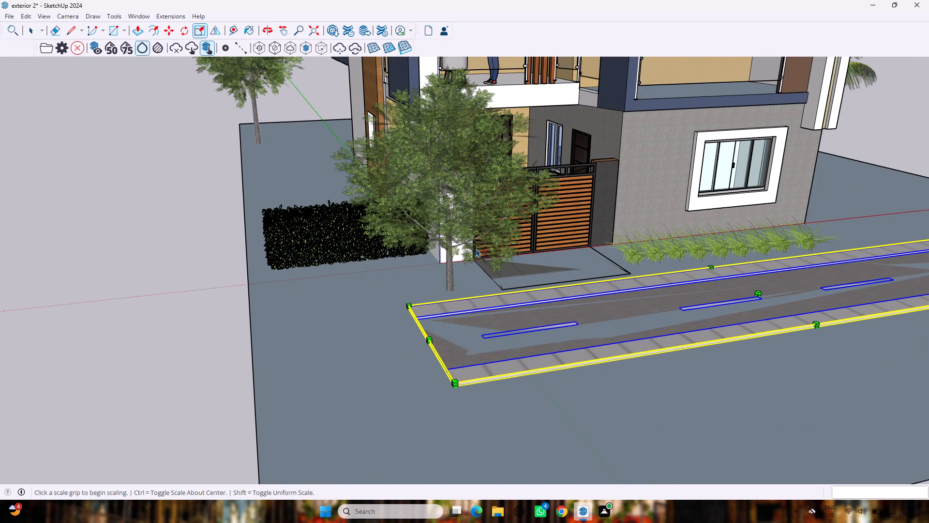
scroll(392, 331, "up", 6)
scroll(425, 360, "up", 1)
middle_click_drag(427, 360, 578, 299)
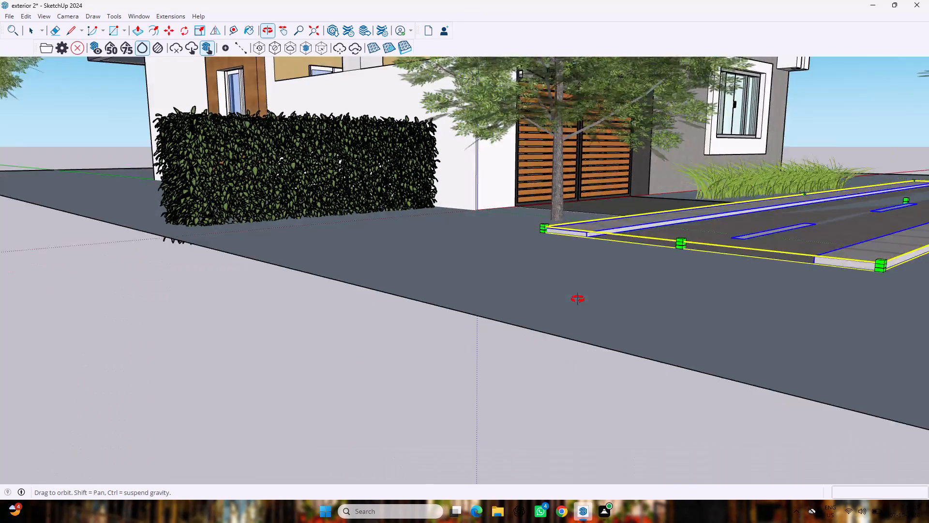
middle_click_drag(578, 299, 579, 296)
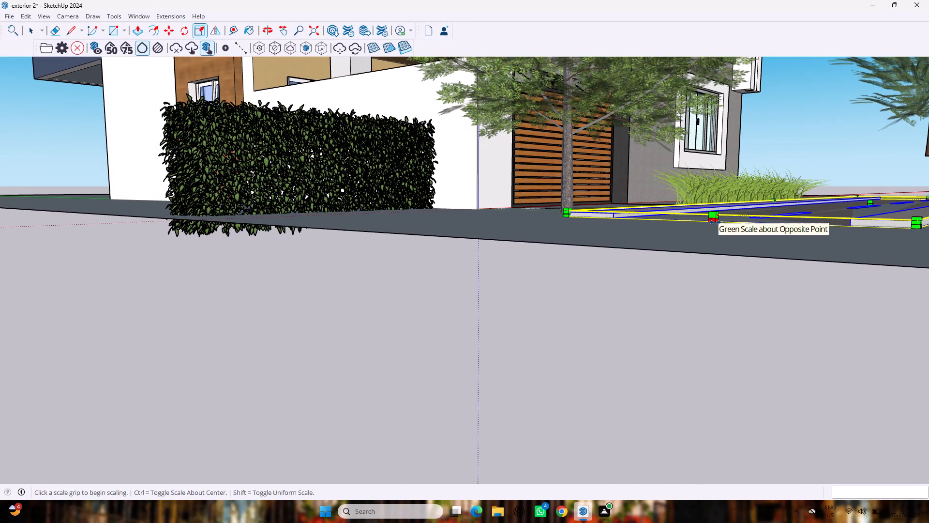
left_click_drag(715, 222, 669, 265)
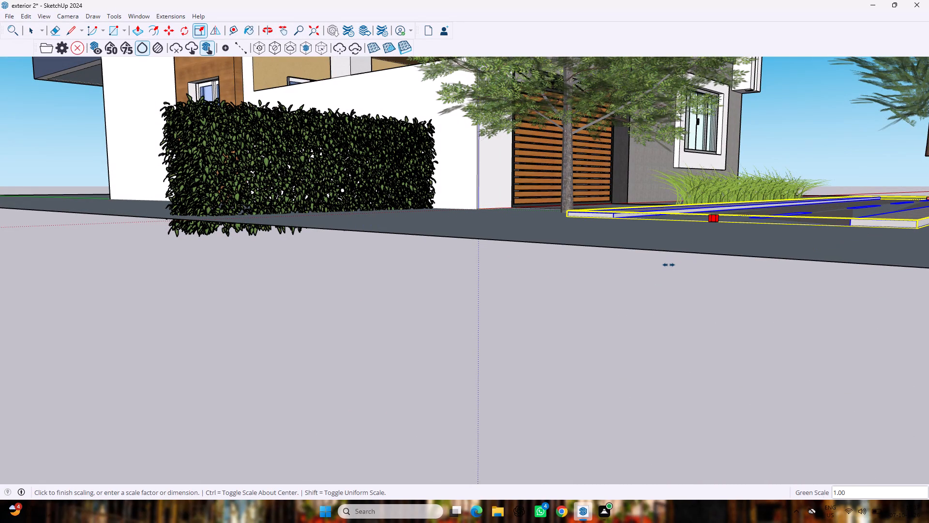
left_click_drag(669, 265, 673, 255)
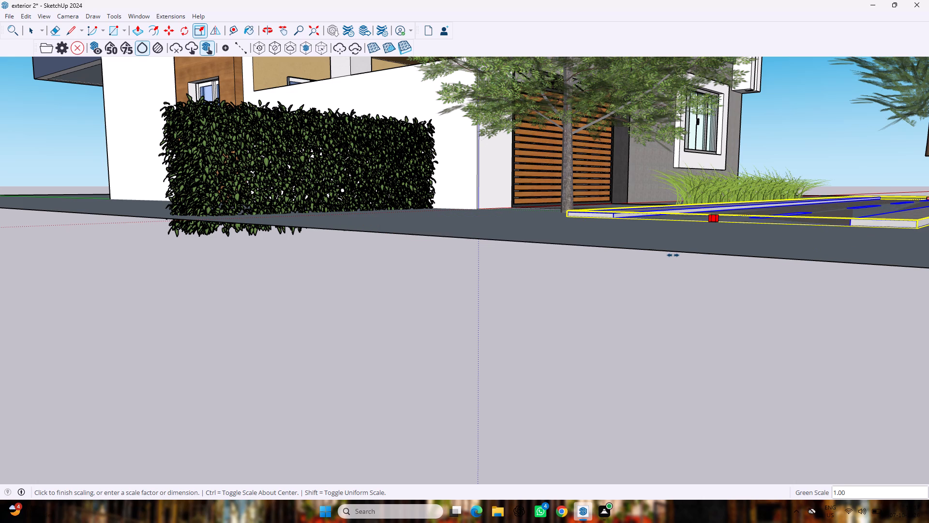
left_click_drag(673, 255, 651, 268)
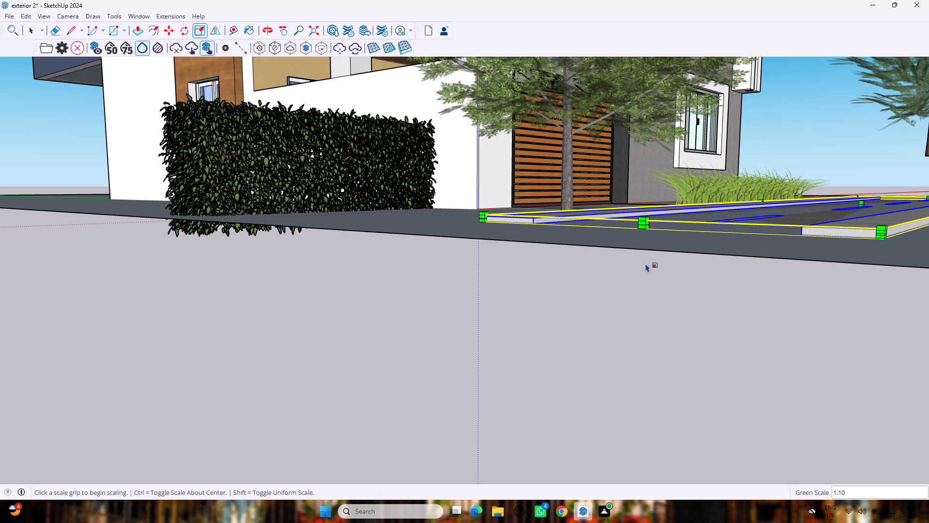
Stretch the road's hedge-side end out to the ground plane's edge, to a green scale factor of about 1.10.
scroll(654, 233, "up", 4)
left_click_drag(639, 225, 623, 249)
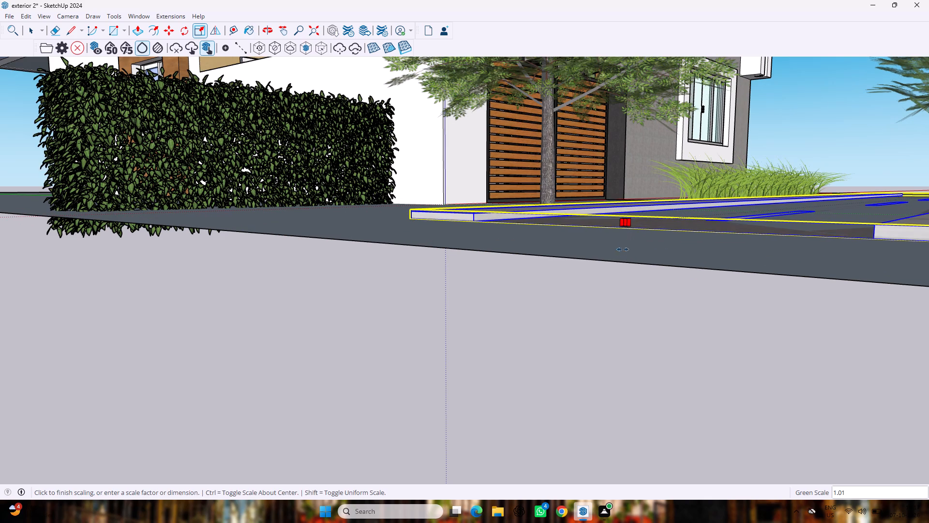
left_click_drag(623, 249, 599, 262)
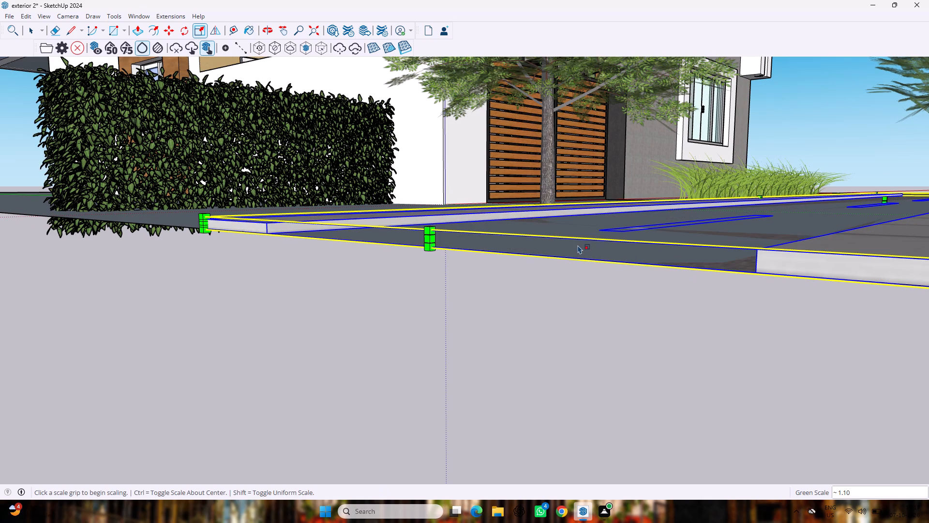
key("space")
Stretch the road's opposite end farther past the house corner, scaling in the green and blue directions.
scroll(493, 284, "down", 9)
middle_click_drag(738, 266, 715, 299)
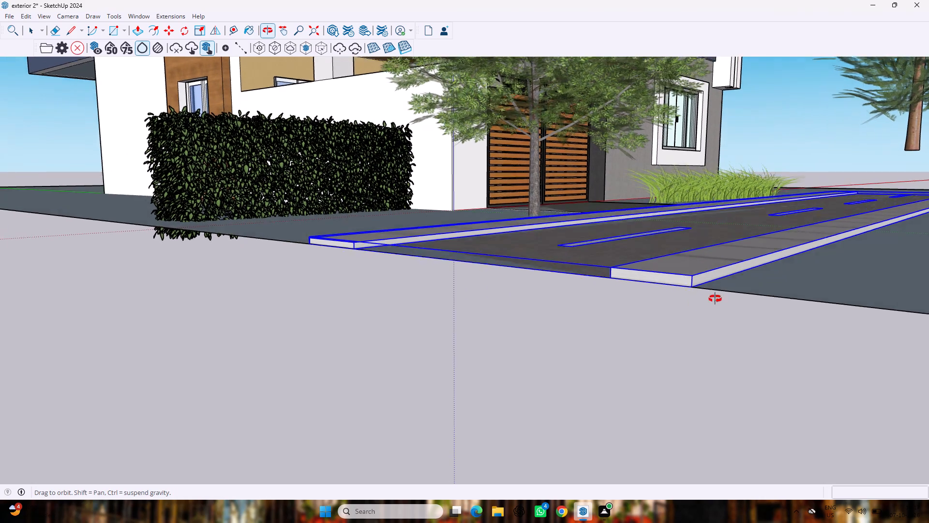
middle_click_drag(715, 299, 482, 329)
scroll(475, 325, "down", 19)
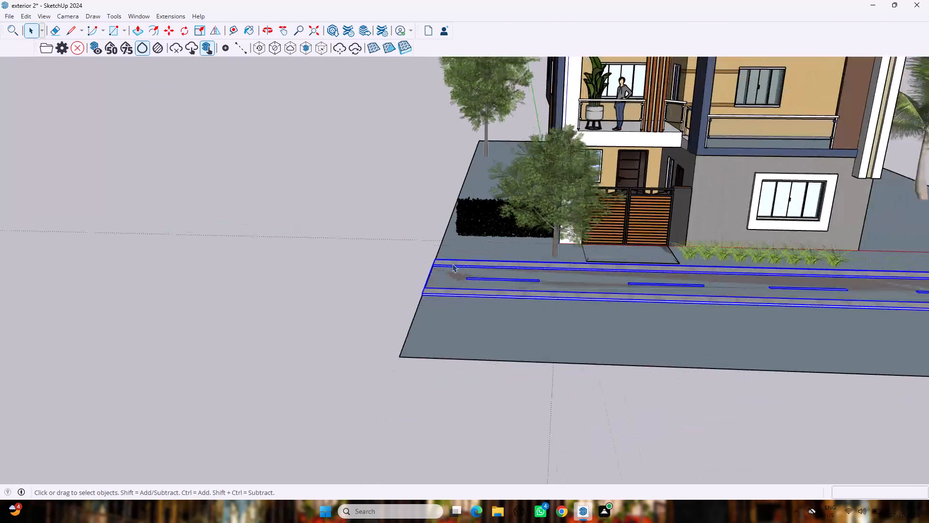
scroll(452, 263, "down", 6)
scroll(685, 262, "up", 7)
middle_click_drag(699, 281, 461, 288)
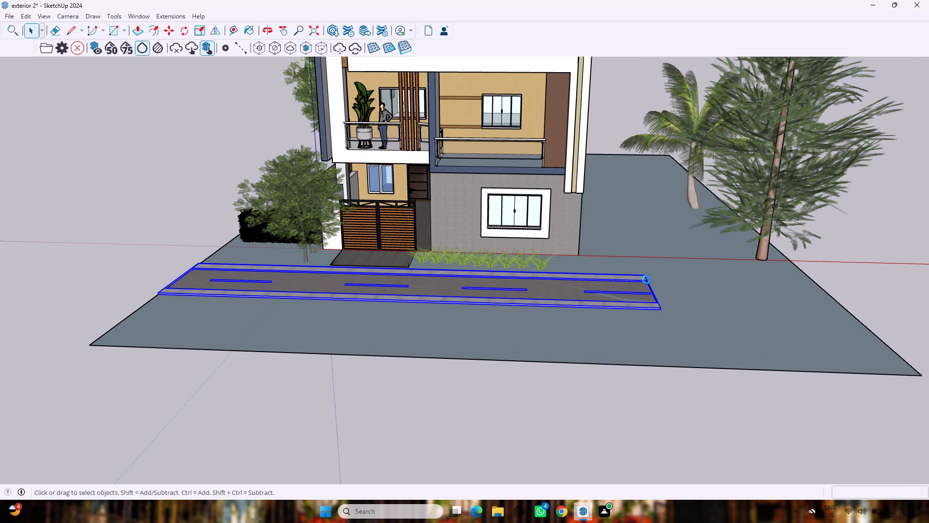
scroll(671, 279, "up", 1)
middle_click_drag(671, 279, 465, 242)
scroll(466, 281, "up", 7)
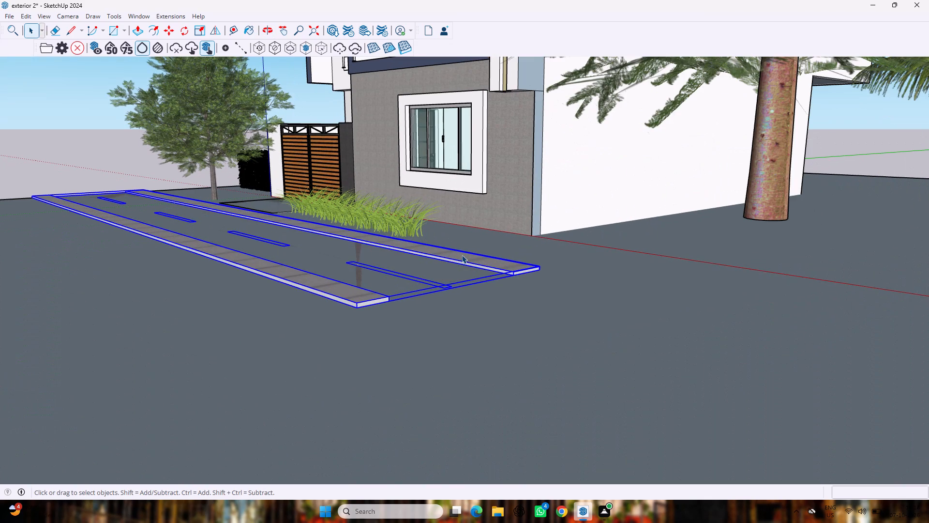
key("s")
scroll(497, 293, "up", 2)
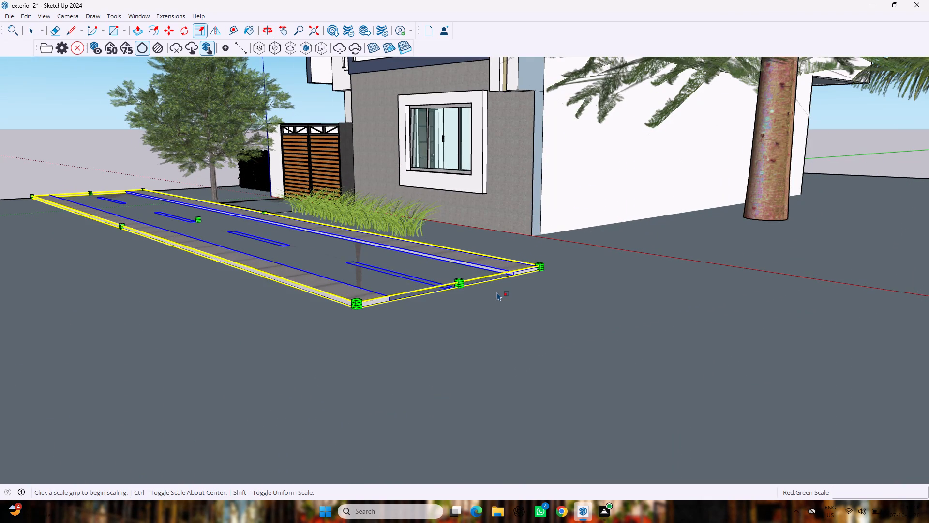
scroll(497, 292, "up", 4)
left_click_drag(428, 287, 476, 317)
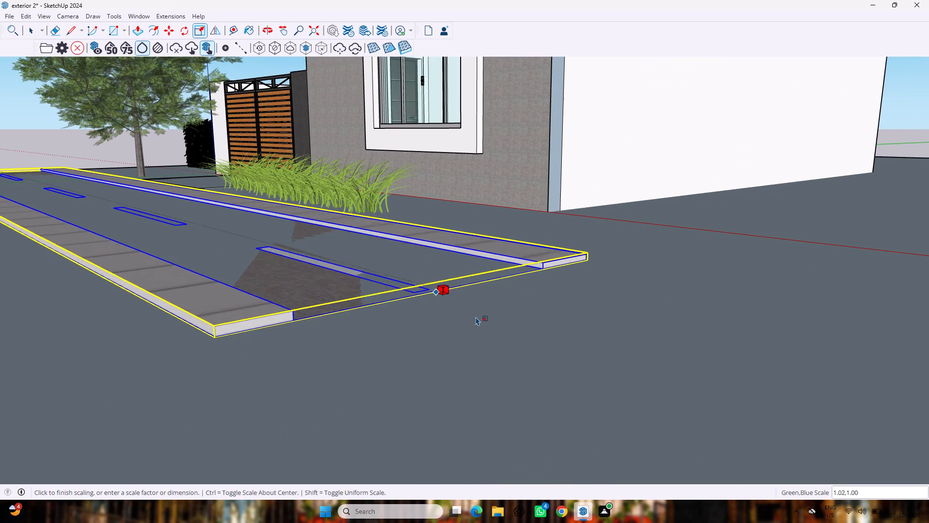
left_click_drag(476, 317, 624, 396)
scroll(626, 386, "down", 12)
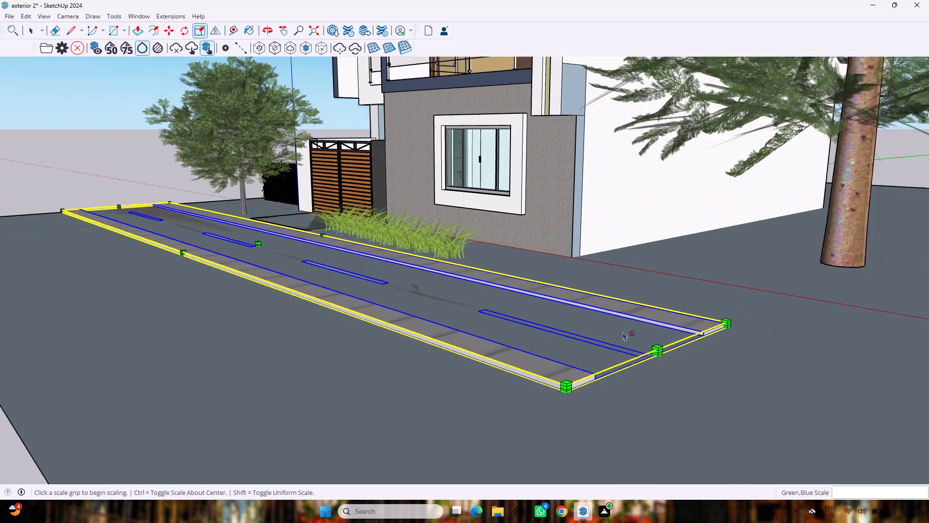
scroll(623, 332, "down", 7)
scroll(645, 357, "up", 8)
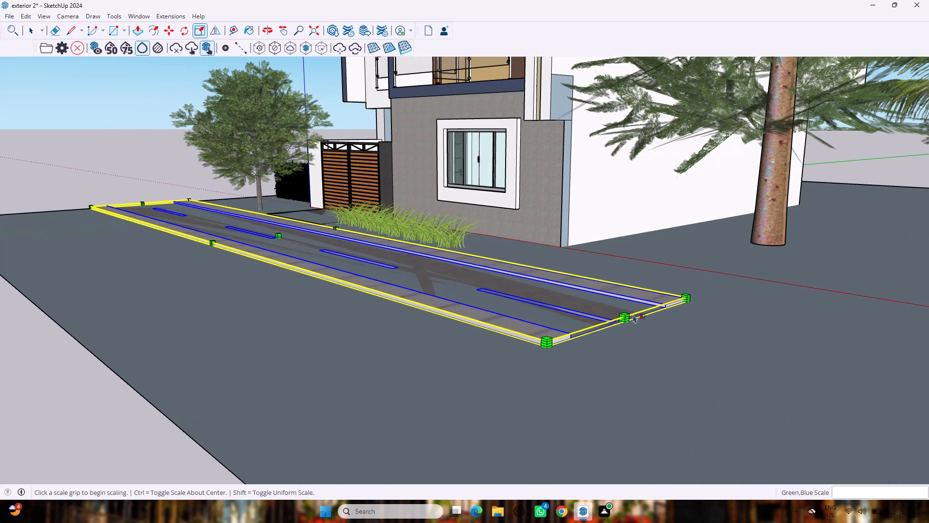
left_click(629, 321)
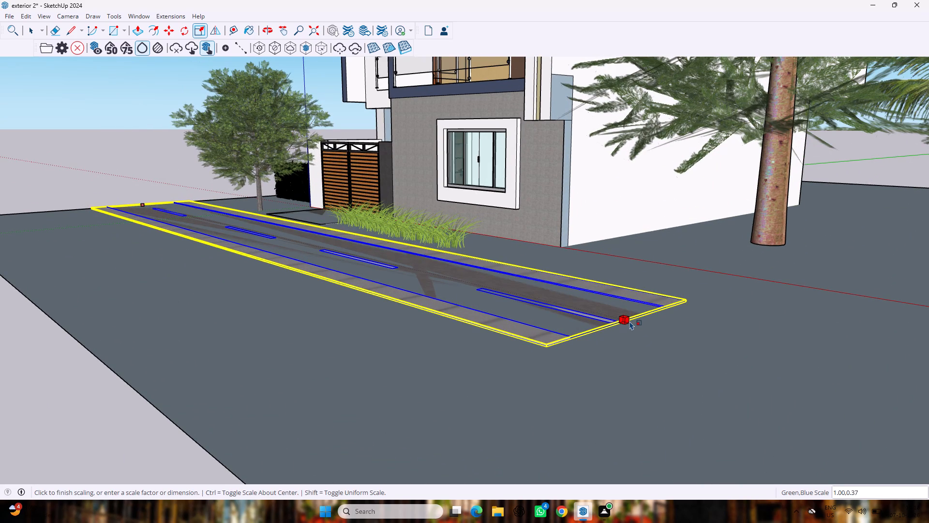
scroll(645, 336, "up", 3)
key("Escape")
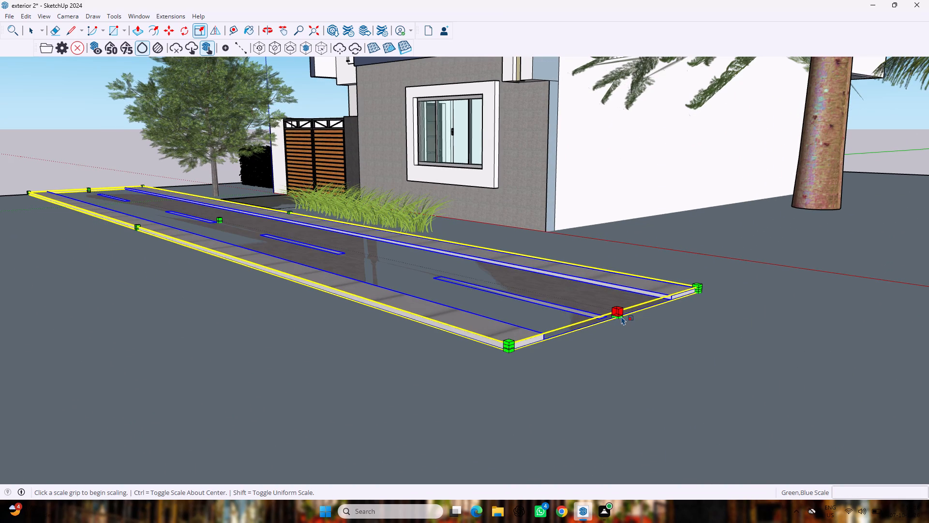
Stretch the road's end past the house corner along the green direction only, to a scale factor of about 1.13.
scroll(619, 319, "up", 4)
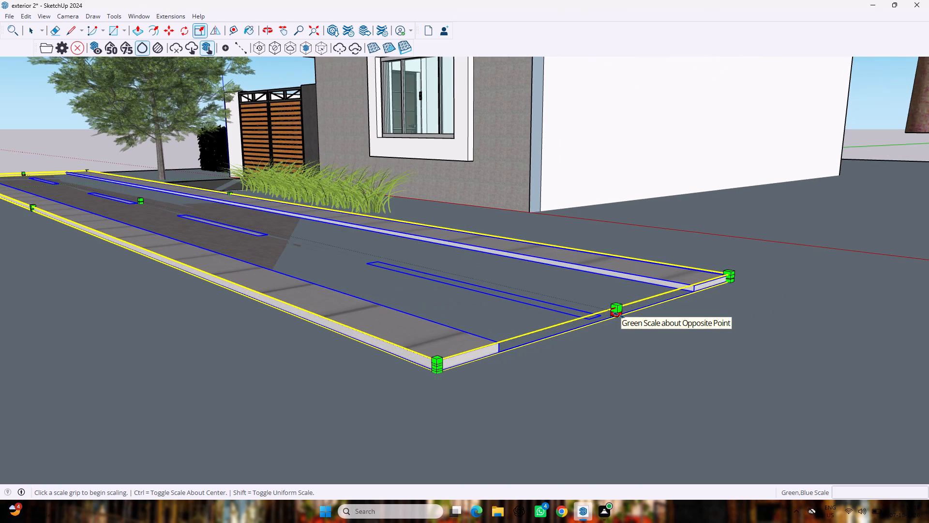
left_click_drag(619, 315, 928, 462)
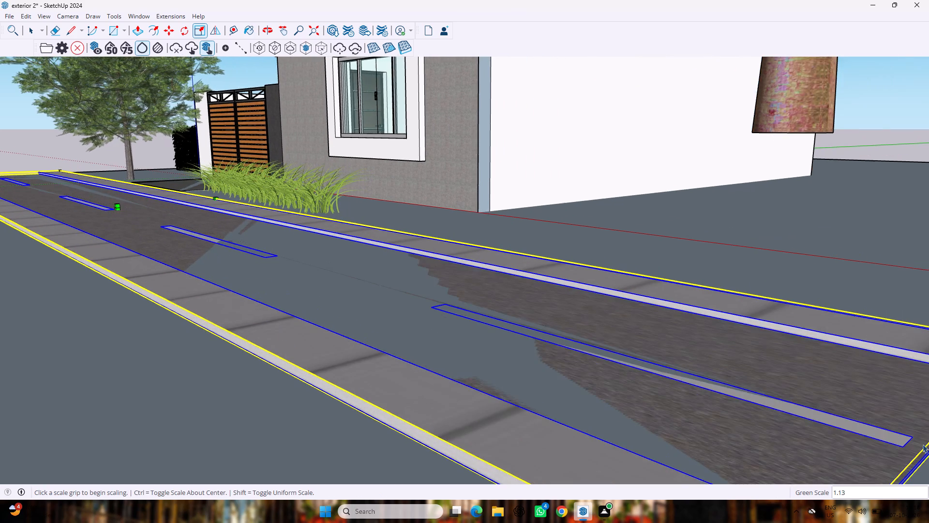
scroll(923, 444, "down", 20)
scroll(923, 444, "down", 5)
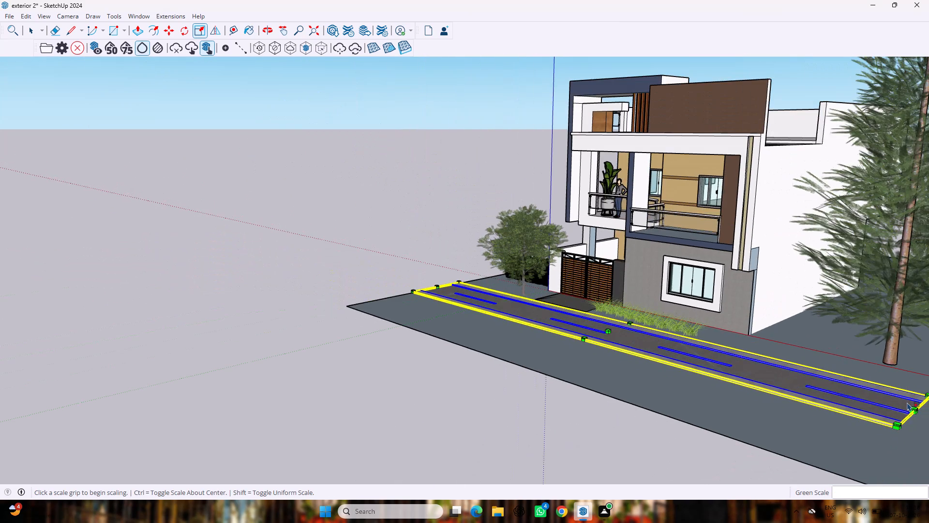
Deselect the road and examine its extent along the house front and its fit on the ground plane.
scroll(907, 402, "down", 11)
middle_click_drag(774, 423, 928, 399)
scroll(569, 295, "up", 8)
scroll(875, 380, "up", 1)
scroll(883, 372, "down", 9)
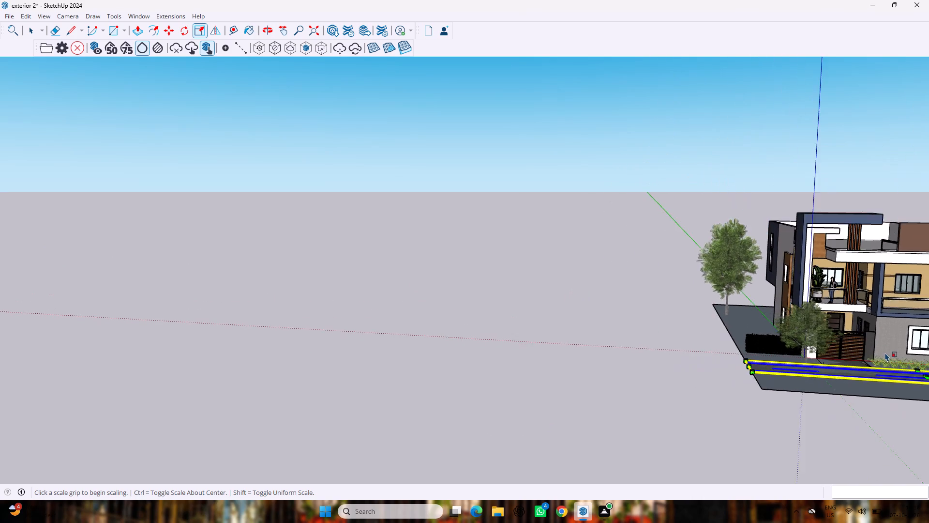
scroll(885, 353, "down", 15)
scroll(928, 351, "down", 12)
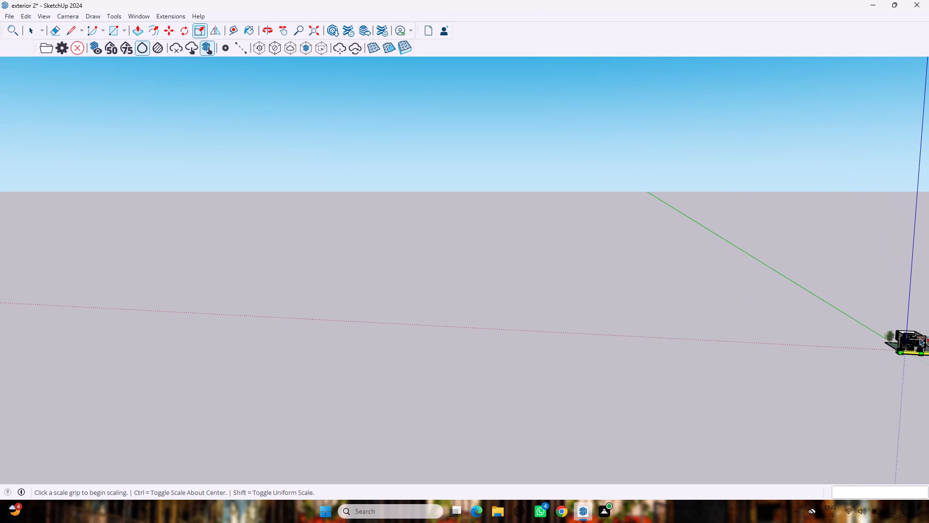
scroll(920, 338, "down", 4)
scroll(928, 335, "up", 4)
scroll(928, 335, "up", 18)
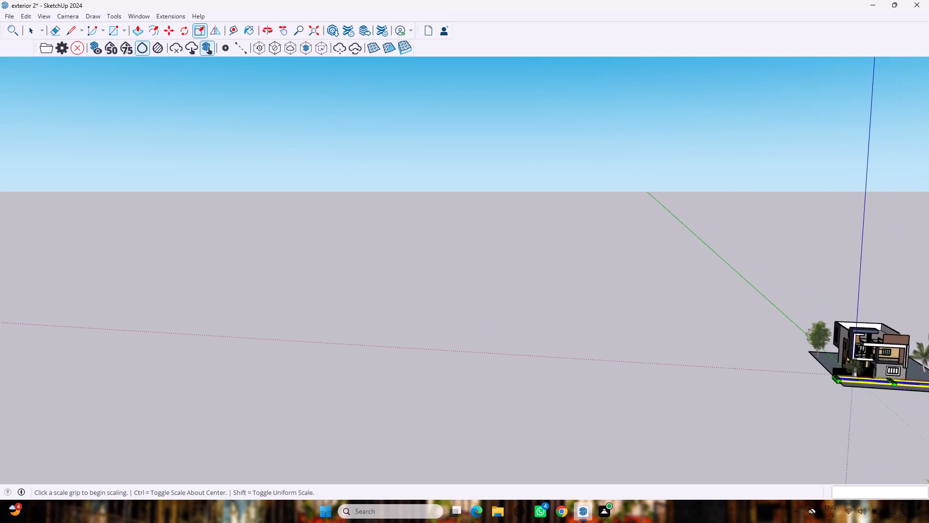
scroll(928, 333, "up", 12)
scroll(928, 334, "down", 4)
scroll(928, 388, "down", 3)
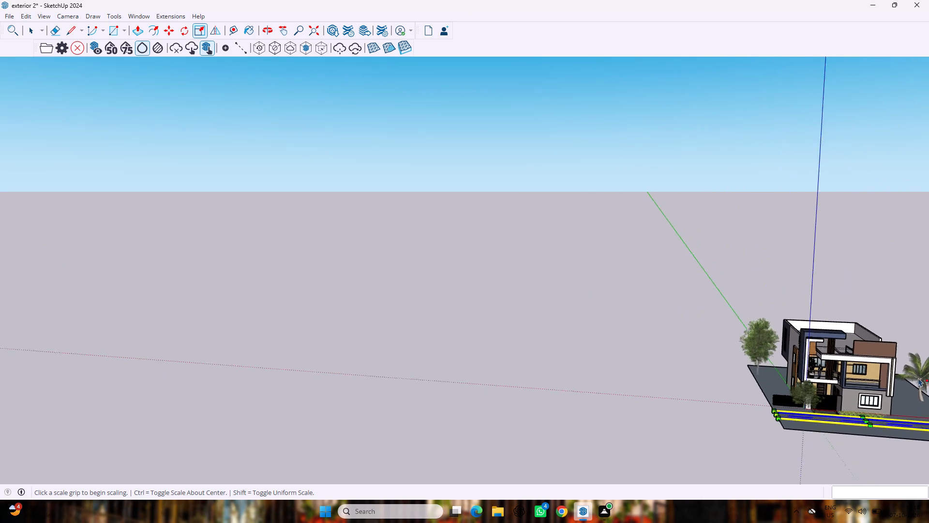
scroll(918, 378, "down", 20)
scroll(918, 378, "down", 11)
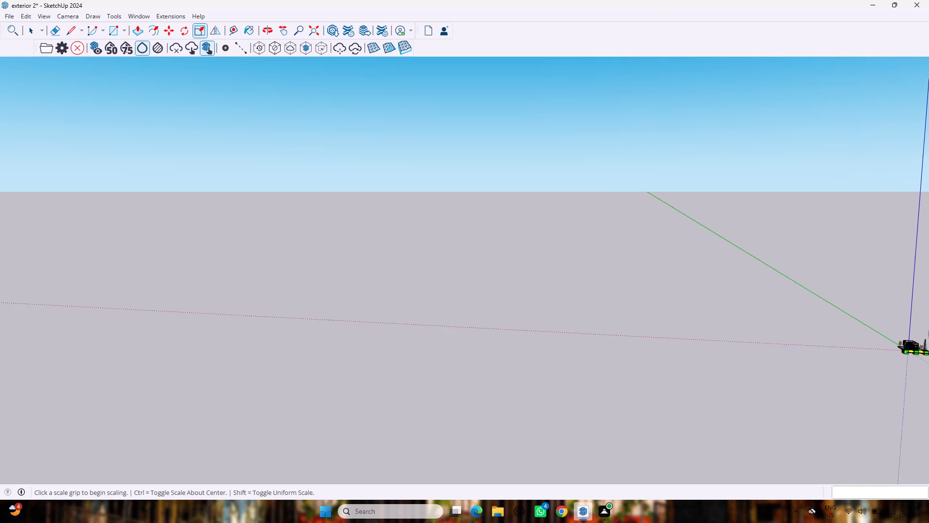
scroll(928, 330, "down", 5)
scroll(928, 324, "up", 17)
scroll(928, 354, "up", 4)
scroll(928, 351, "down", 1)
scroll(928, 350, "up", 18)
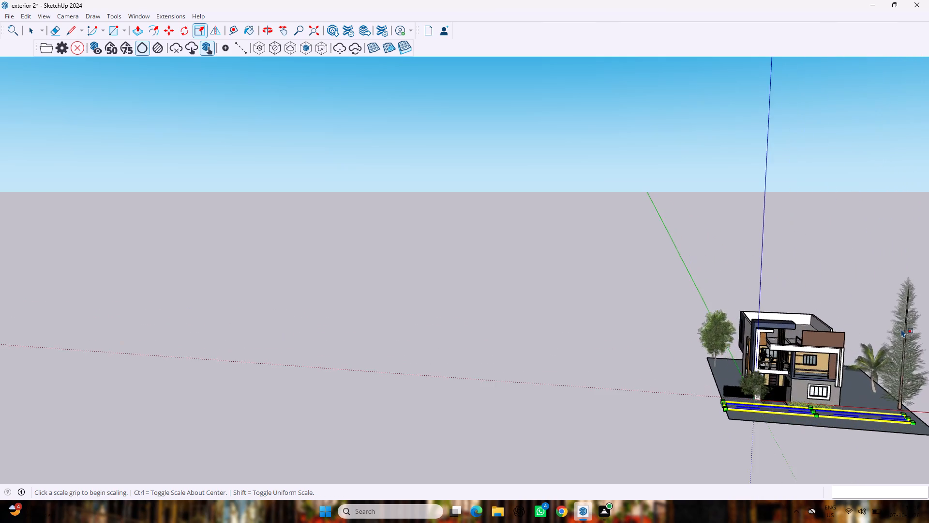
scroll(901, 329, "up", 5)
scroll(881, 368, "down", 7)
scroll(928, 385, "up", 2)
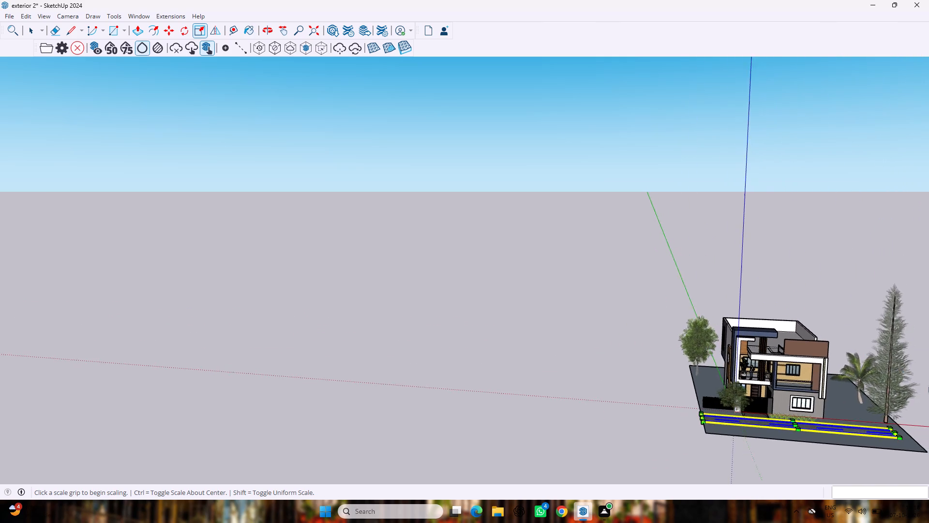
scroll(928, 385, "up", 10)
middle_click_drag(712, 457, 715, 327)
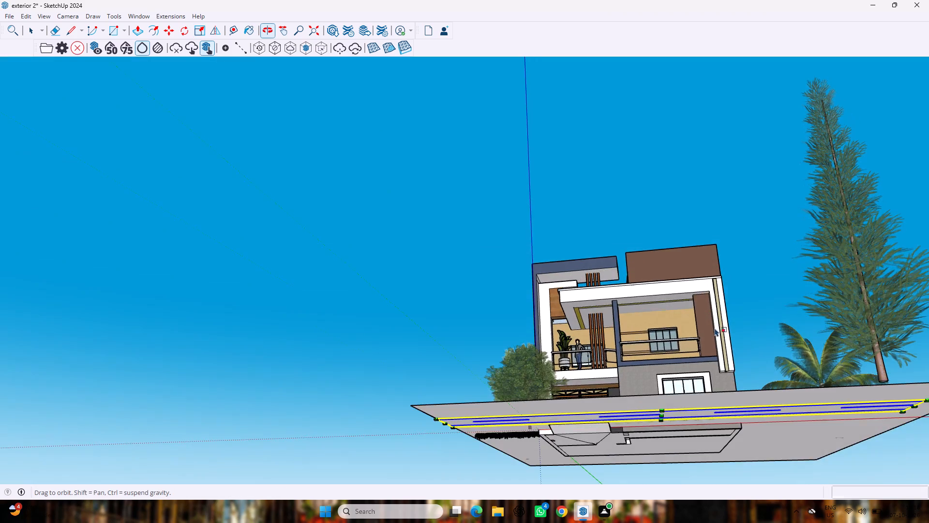
scroll(719, 345, "down", 6)
middle_click_drag(680, 315, 728, 415)
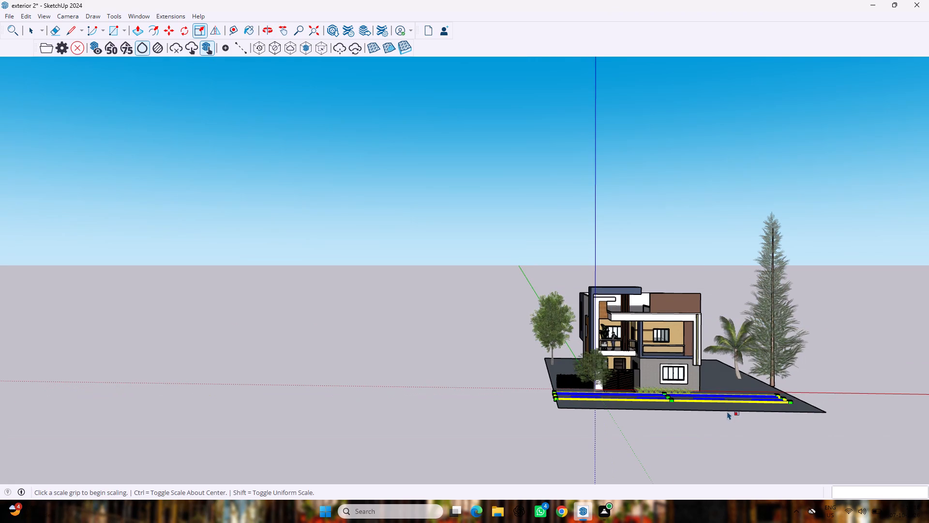
key("space")
left_click(734, 438)
scroll(696, 400, "up", 1)
middle_click_drag(696, 400, 695, 389)
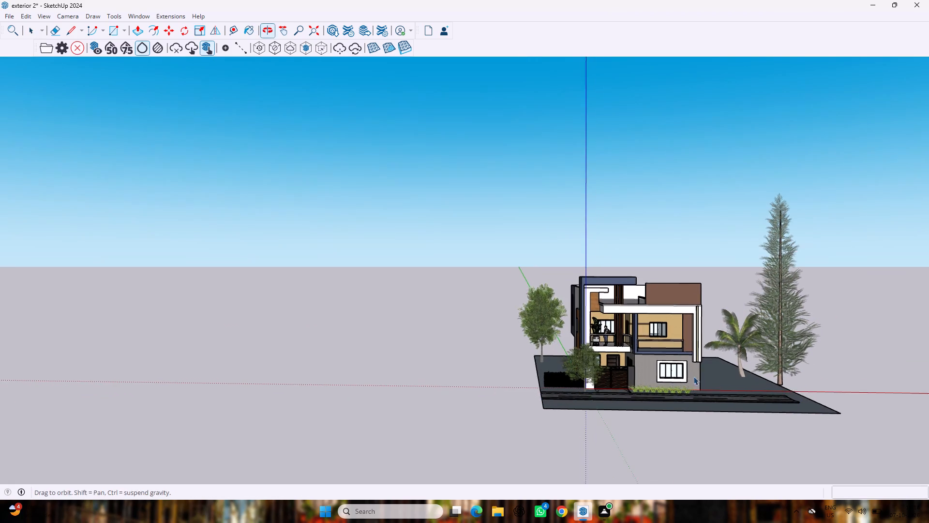
scroll(682, 379, "up", 1)
middle_click_drag(629, 370, 656, 457)
scroll(623, 417, "up", 9)
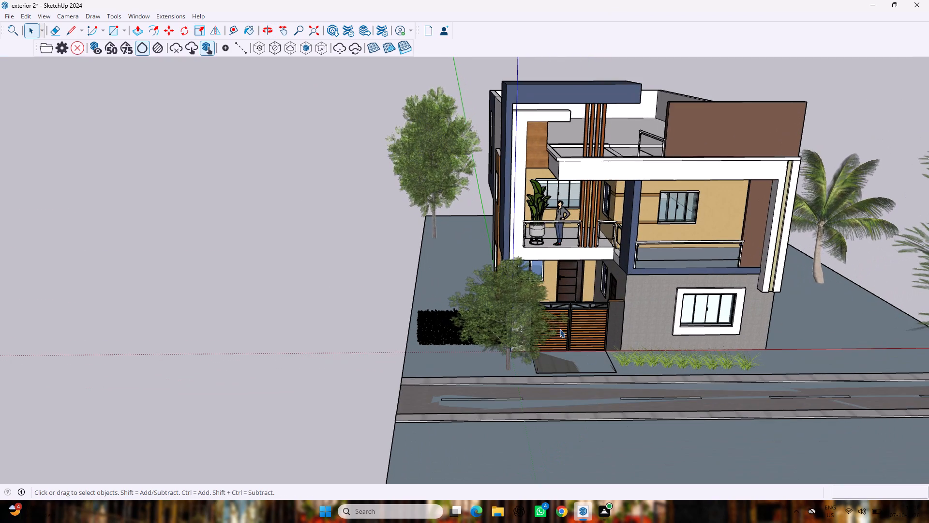
scroll(434, 387, "up", 3)
scroll(505, 392, "up", 3)
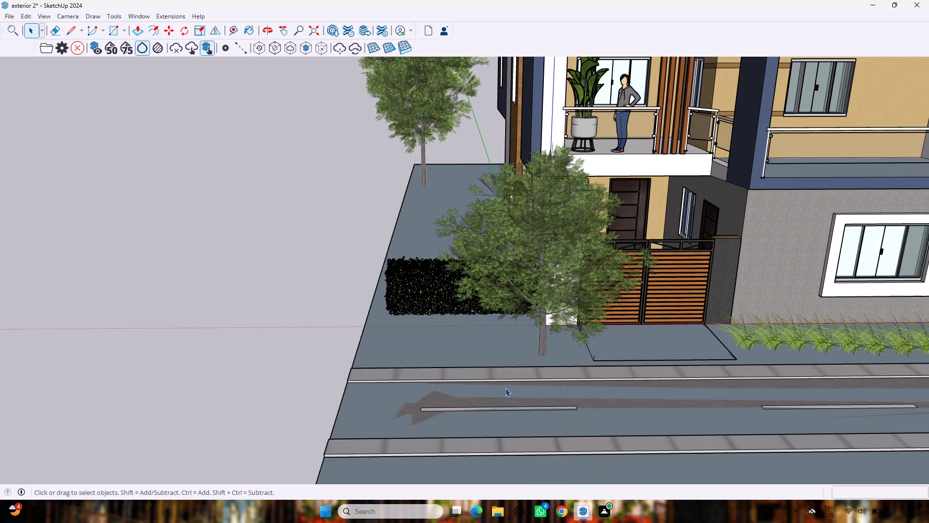
scroll(505, 388, "down", 8)
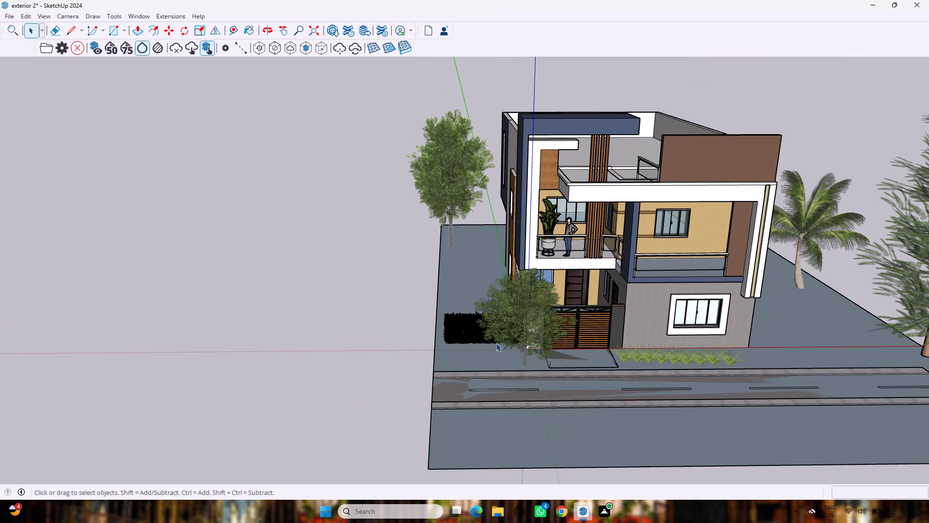
Paint the ground plane around the house with the in-model Olive material.
key("b")
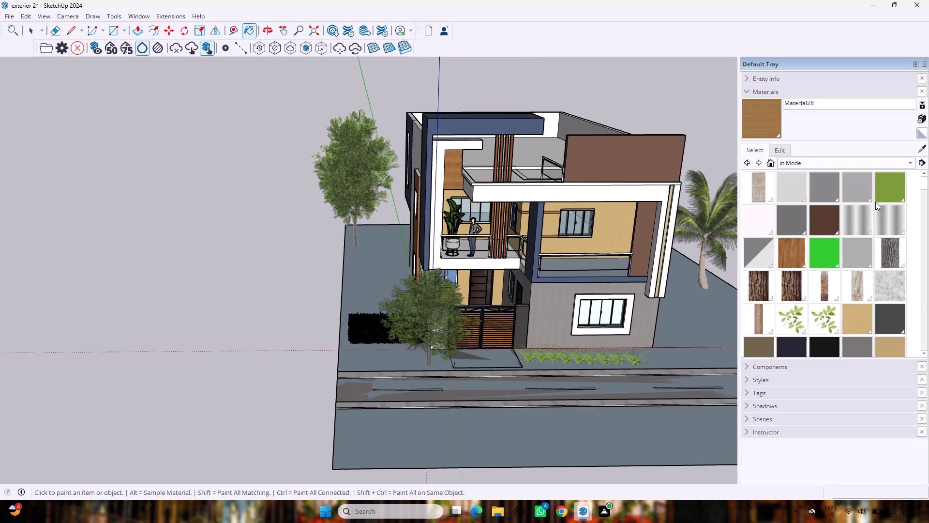
left_click(889, 182)
left_click(387, 273)
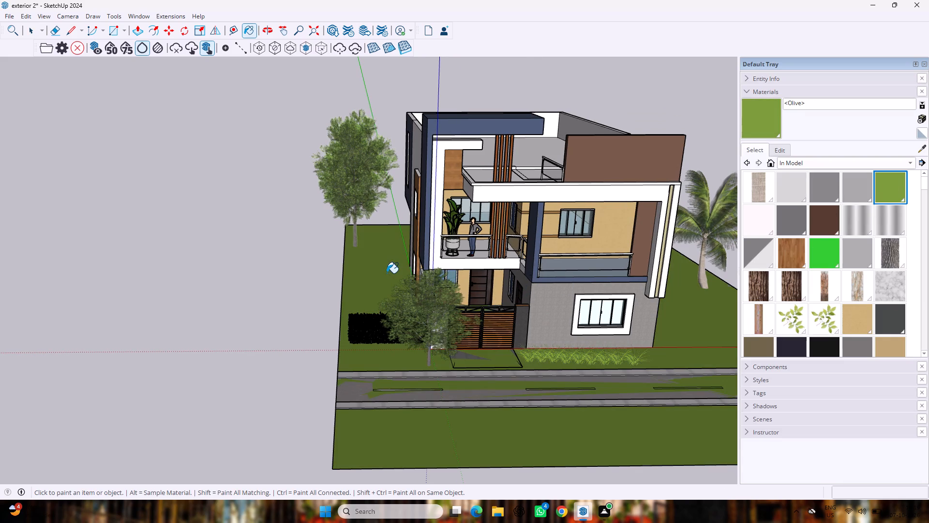
Draw a rectangle about 60' 4" by 11' 2" over the ground strip between the road's outer edge and the ground plane's front edge.
scroll(405, 283, "down", 3)
scroll(614, 328, "up", 1)
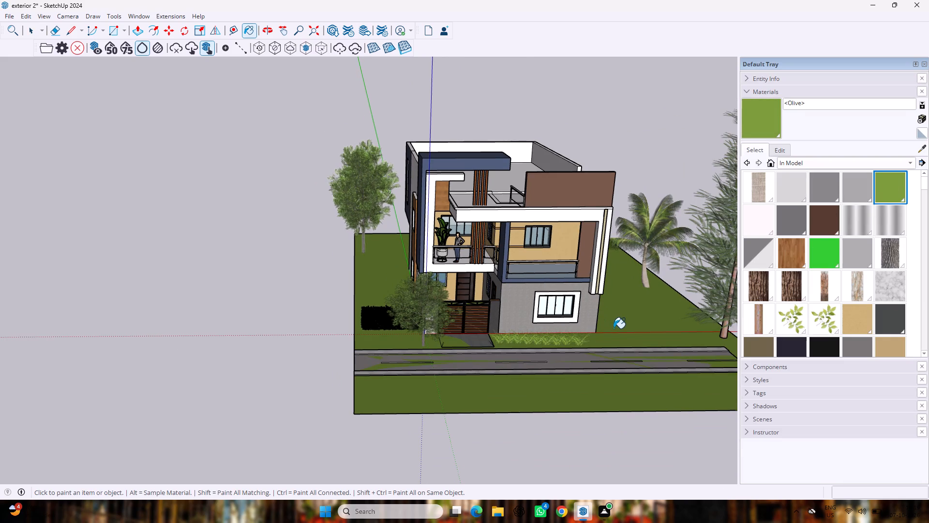
scroll(614, 328, "up", 2)
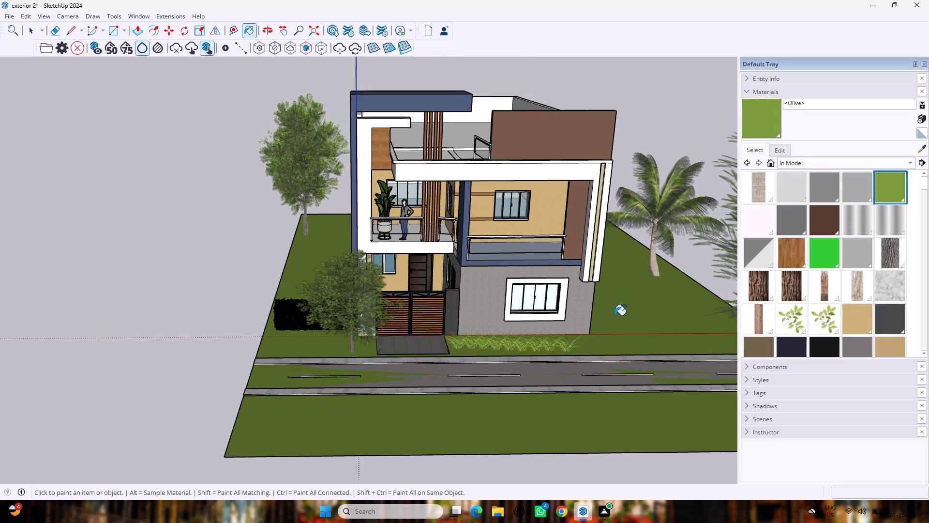
scroll(597, 359, "up", 2)
scroll(596, 355, "down", 2)
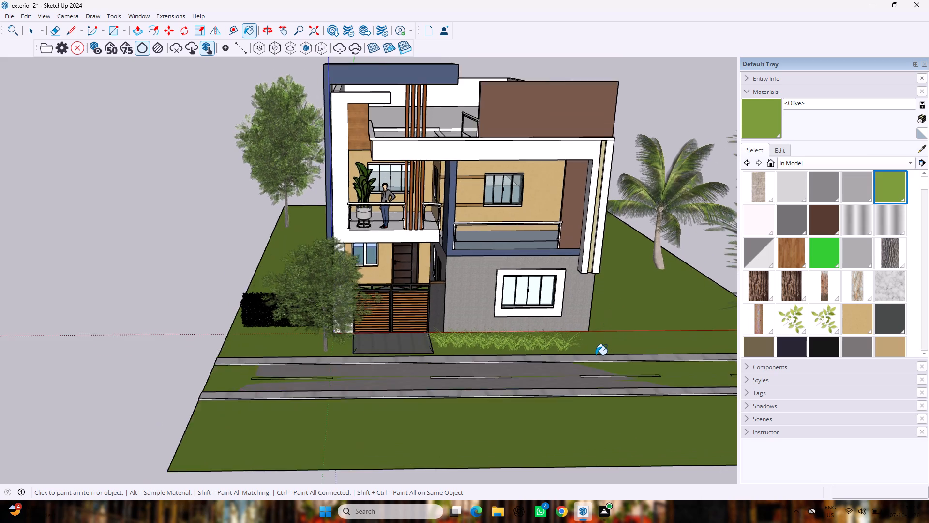
scroll(596, 355, "down", 5)
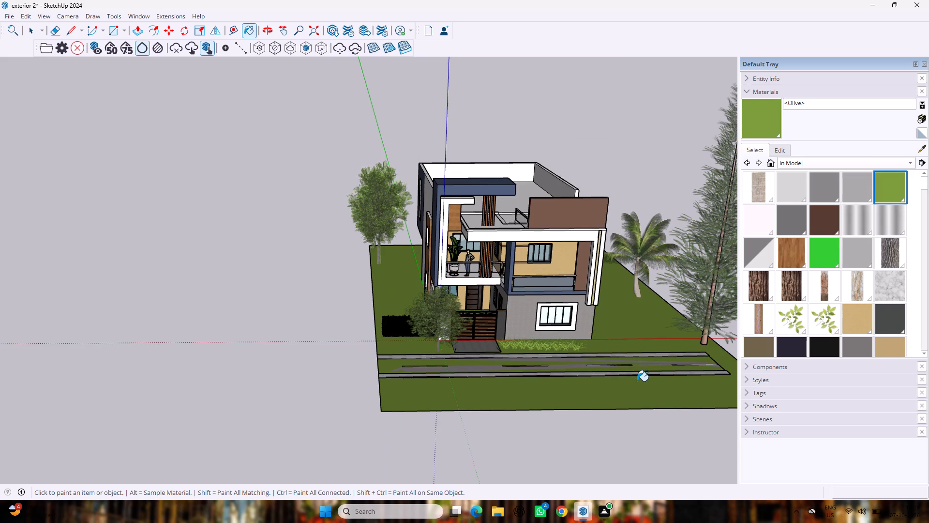
key("r")
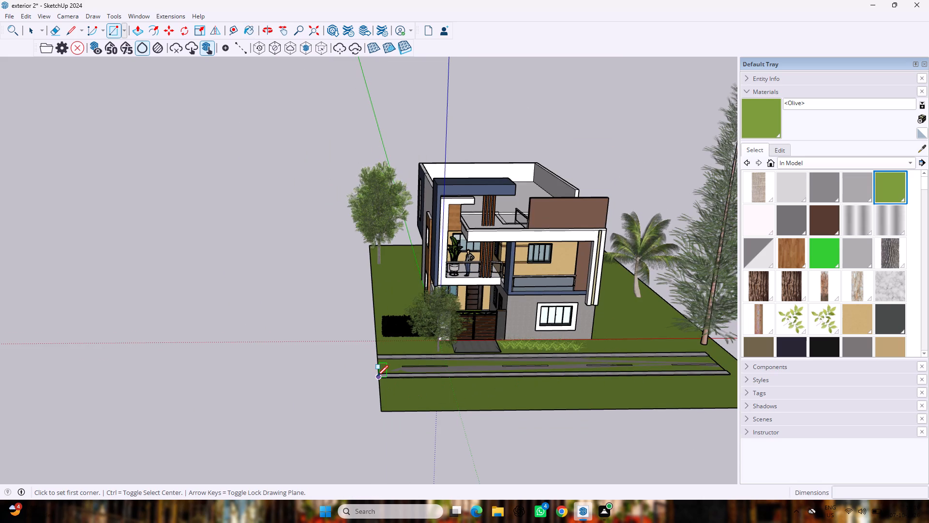
left_click(377, 376)
scroll(535, 407, "down", 10)
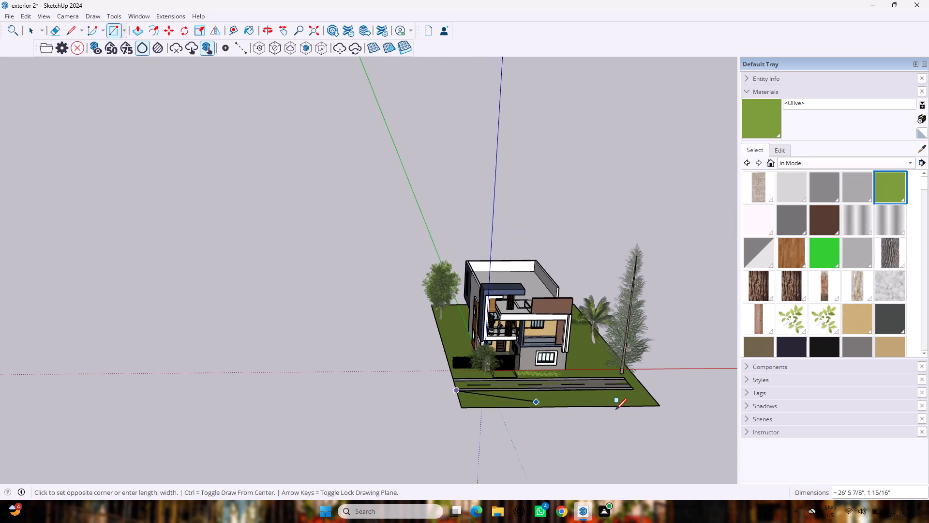
scroll(655, 404, "up", 5)
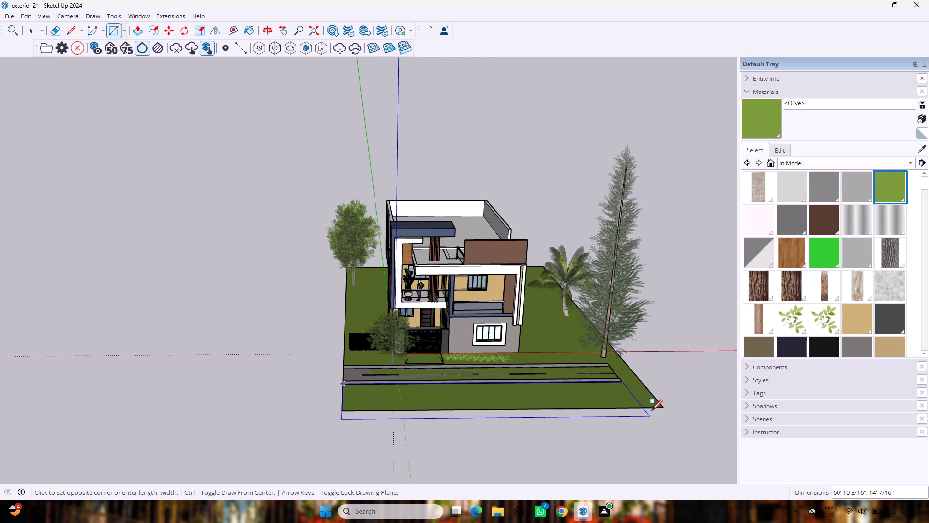
scroll(656, 404, "up", 6)
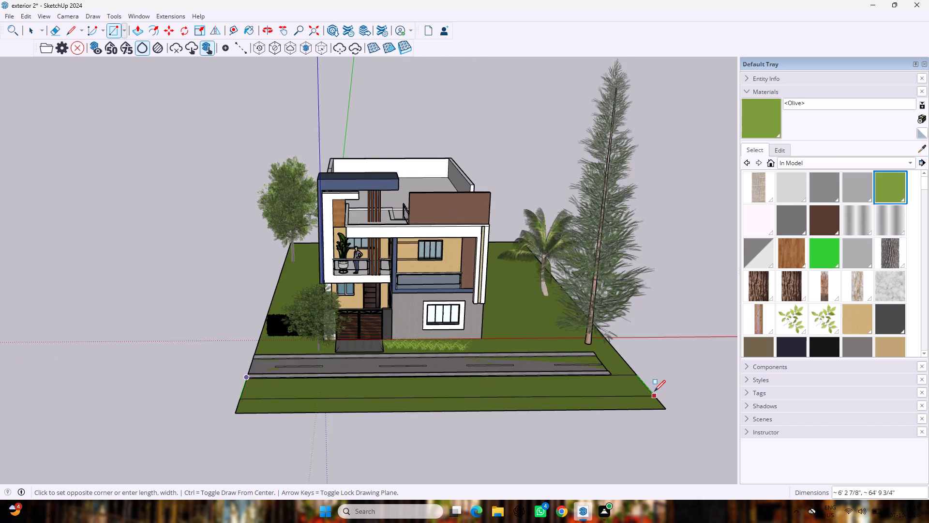
scroll(654, 391, "up", 2)
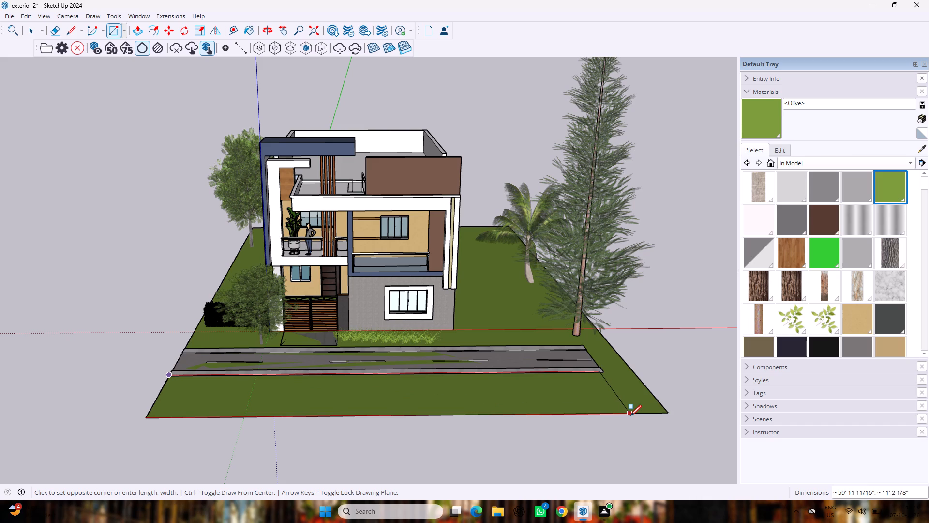
left_click(633, 415)
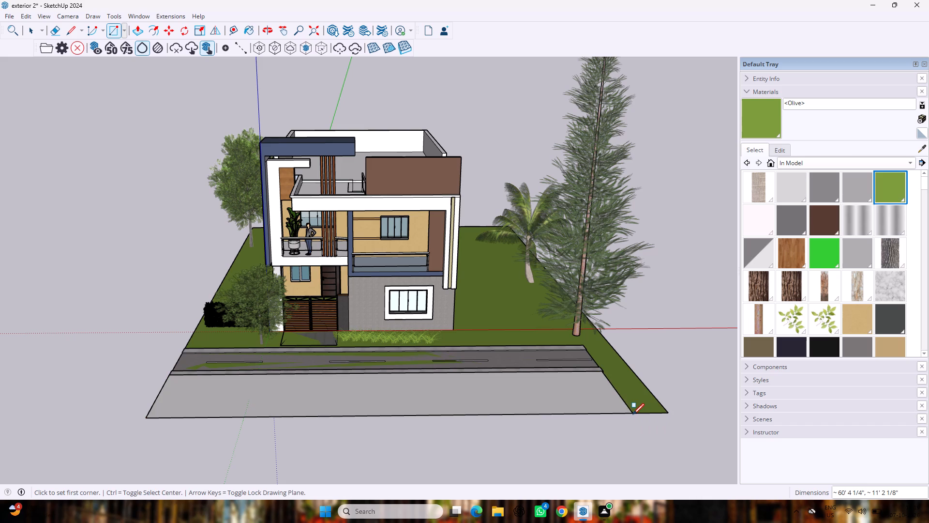
key("space")
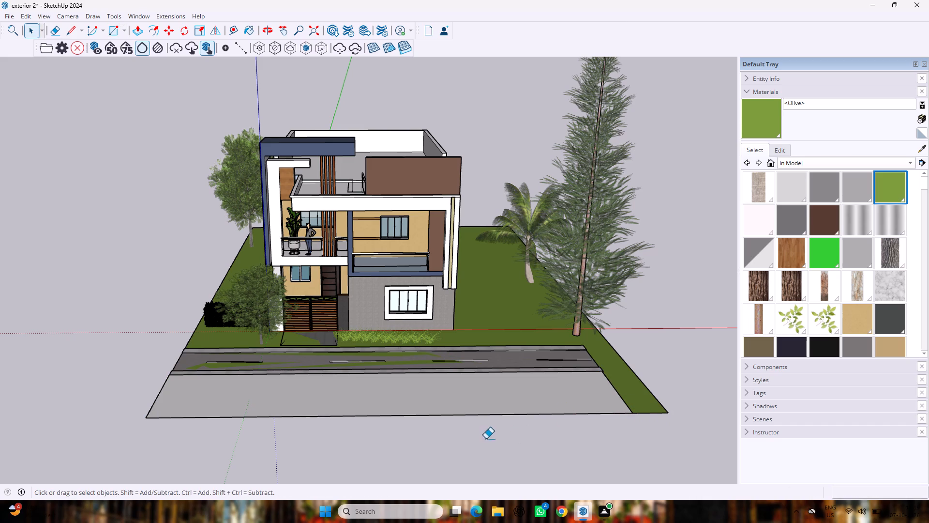
Erase the new rectangle's short edge along the ground plane's side border to remove its grey face.
key("e")
left_click_drag(141, 389, 171, 409)
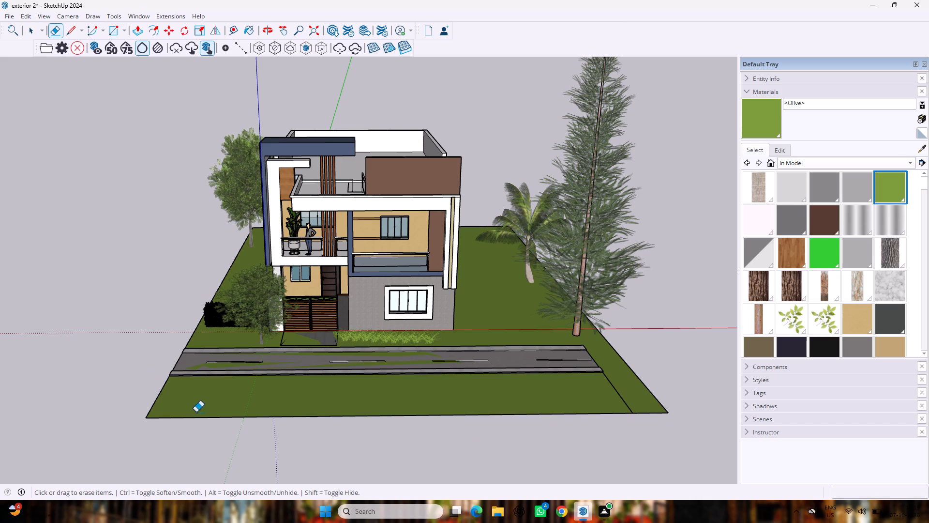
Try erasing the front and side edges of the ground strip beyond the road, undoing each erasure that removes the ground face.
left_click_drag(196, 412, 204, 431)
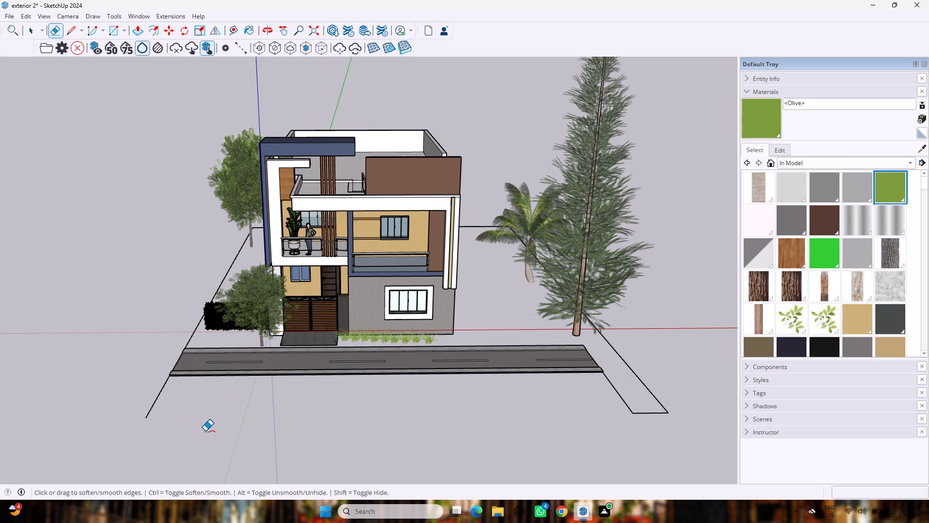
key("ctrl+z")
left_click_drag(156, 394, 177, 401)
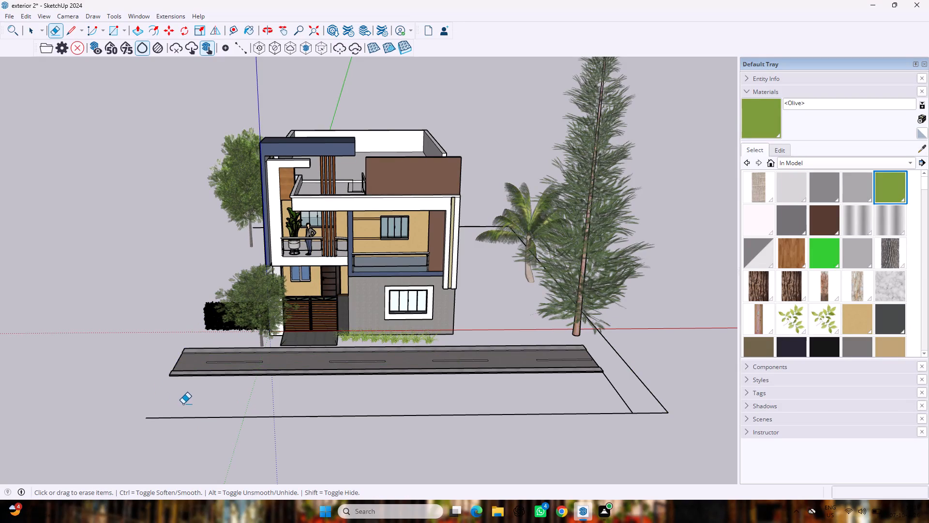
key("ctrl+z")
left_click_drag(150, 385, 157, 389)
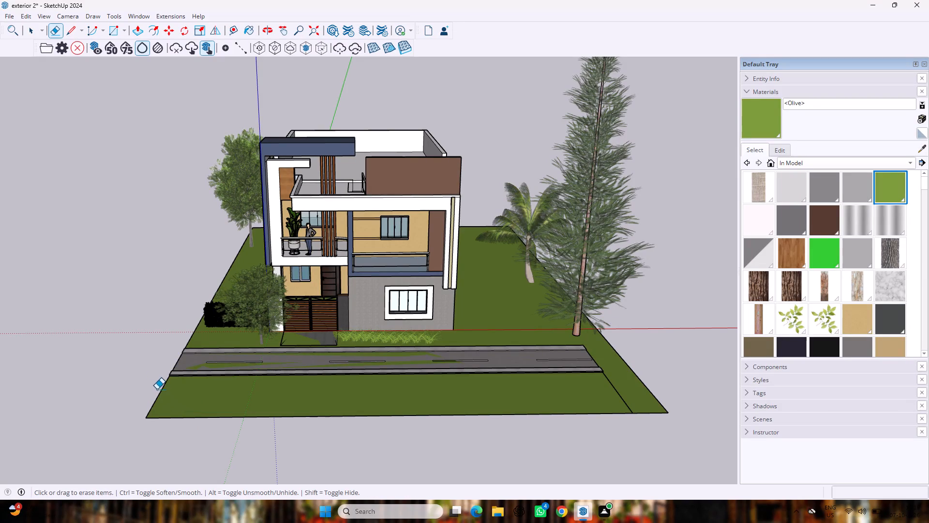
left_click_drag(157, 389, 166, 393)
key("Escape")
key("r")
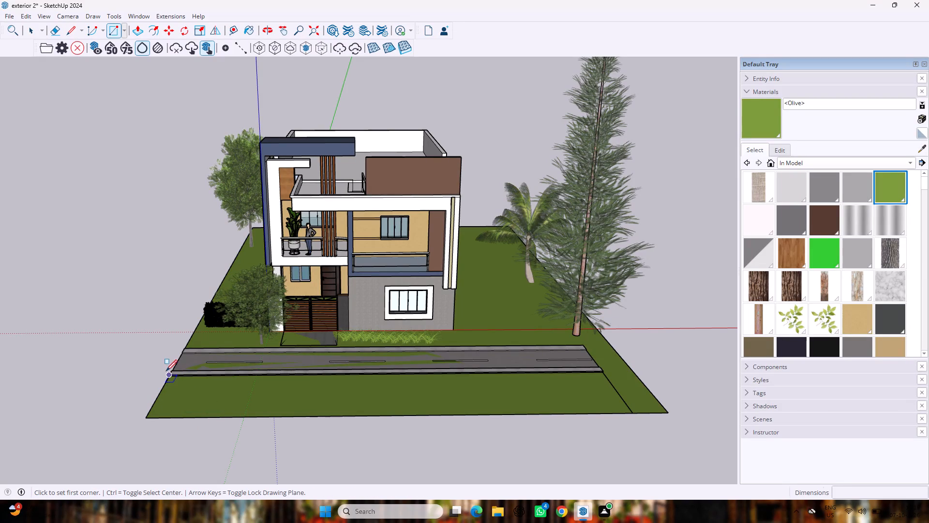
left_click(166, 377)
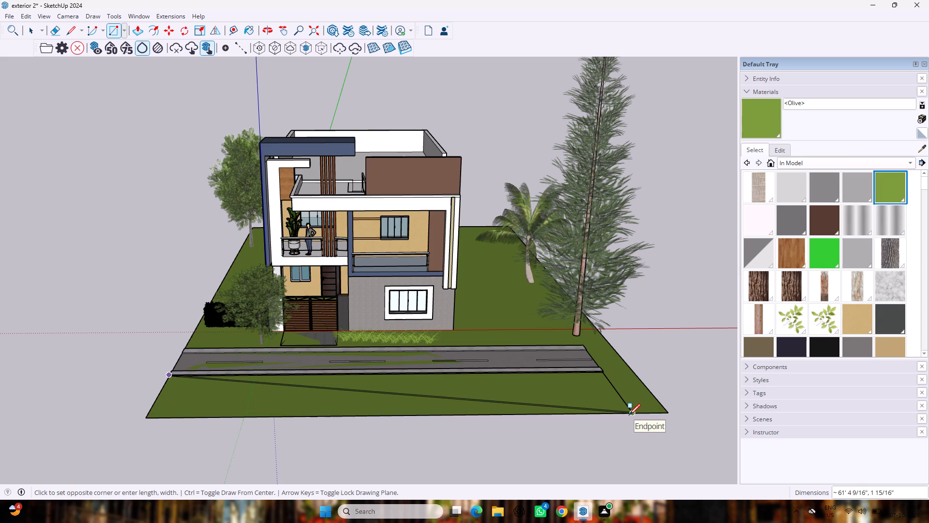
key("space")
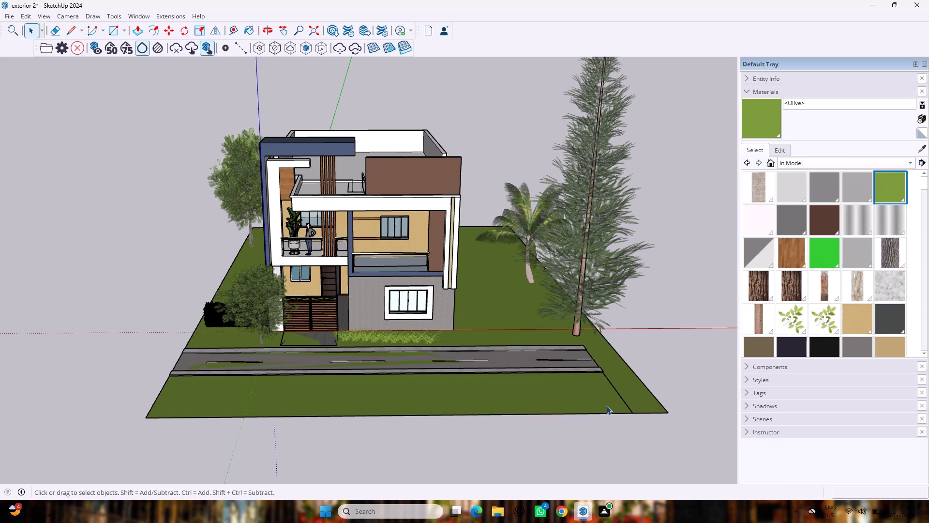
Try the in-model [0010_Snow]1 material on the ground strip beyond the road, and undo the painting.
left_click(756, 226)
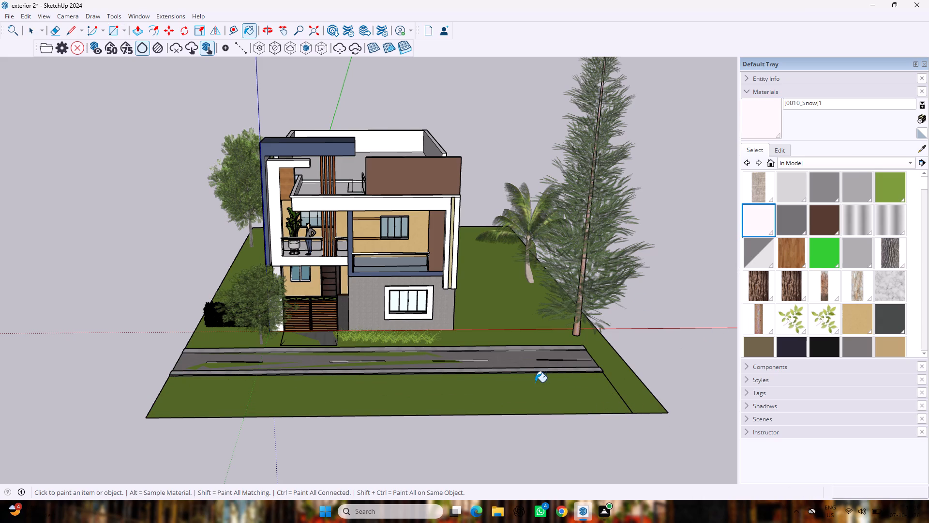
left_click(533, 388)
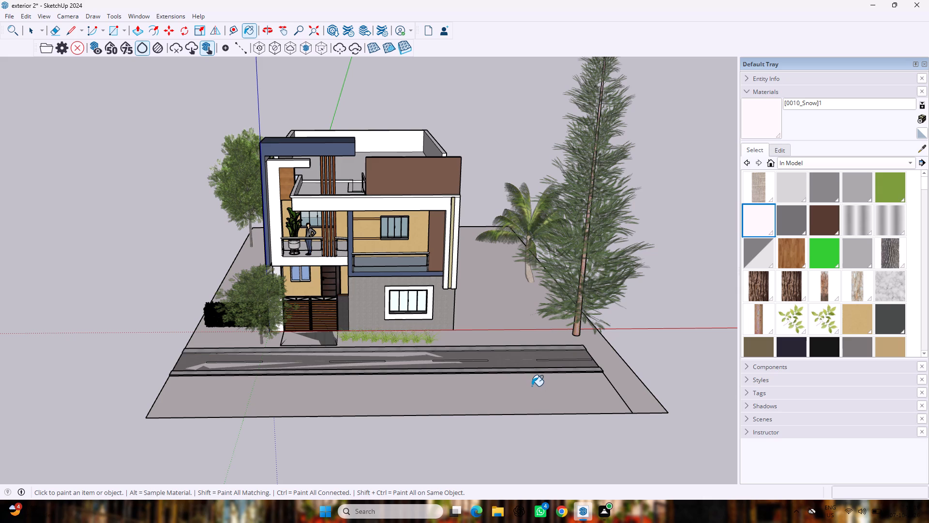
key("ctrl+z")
Leave the Paint Bucket and close the Default Tray to enlarge the modelling view.
scroll(516, 367, "up", 4)
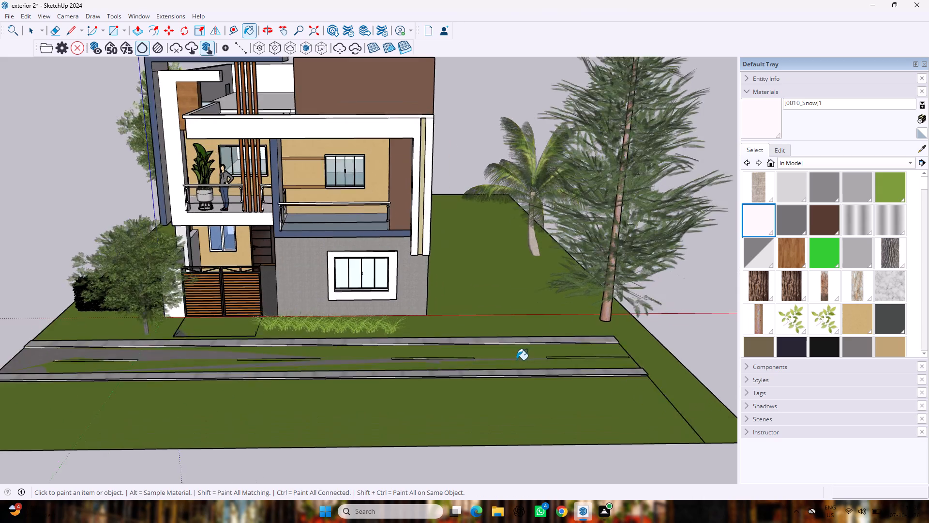
scroll(516, 360, "up", 2)
scroll(516, 358, "down", 6)
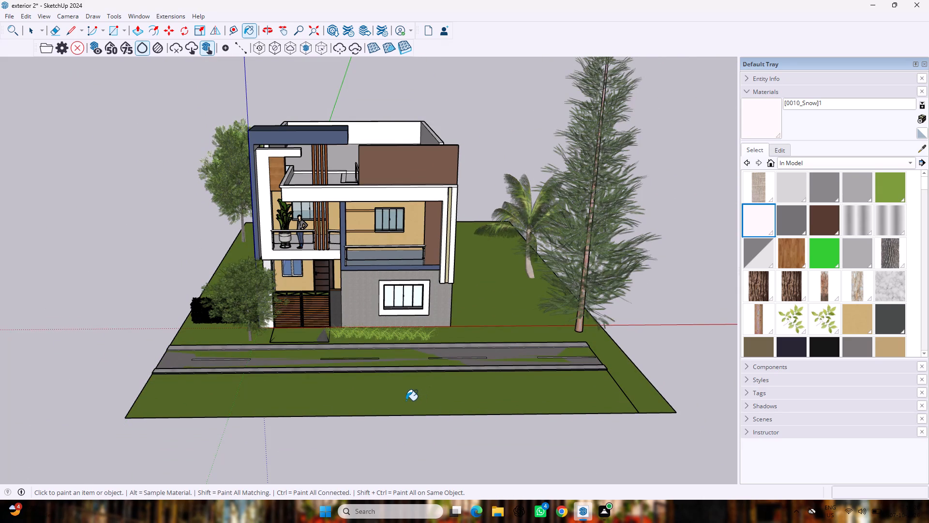
key("space")
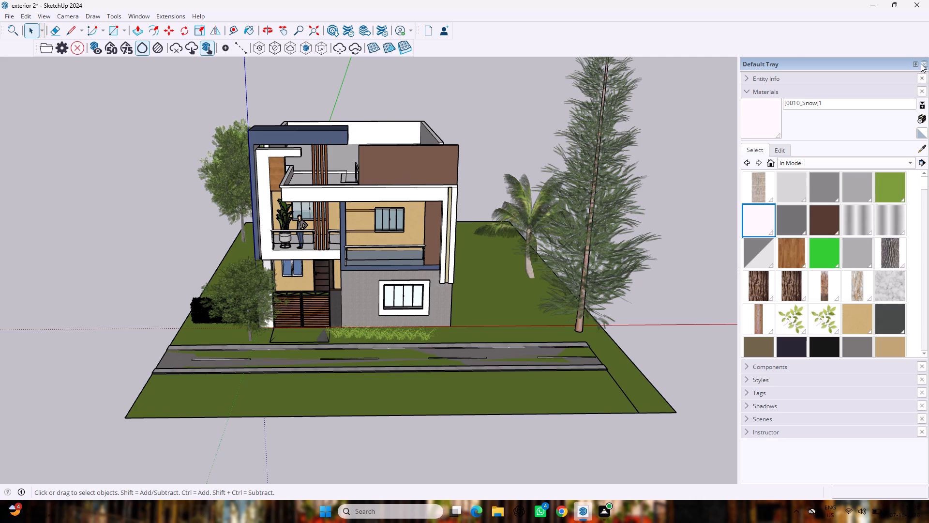
left_click(921, 63)
Examine the house front, the road and the olive ground plane from a low front-corner view.
scroll(629, 385, "up", 4)
middle_click_drag(628, 383, 735, 336)
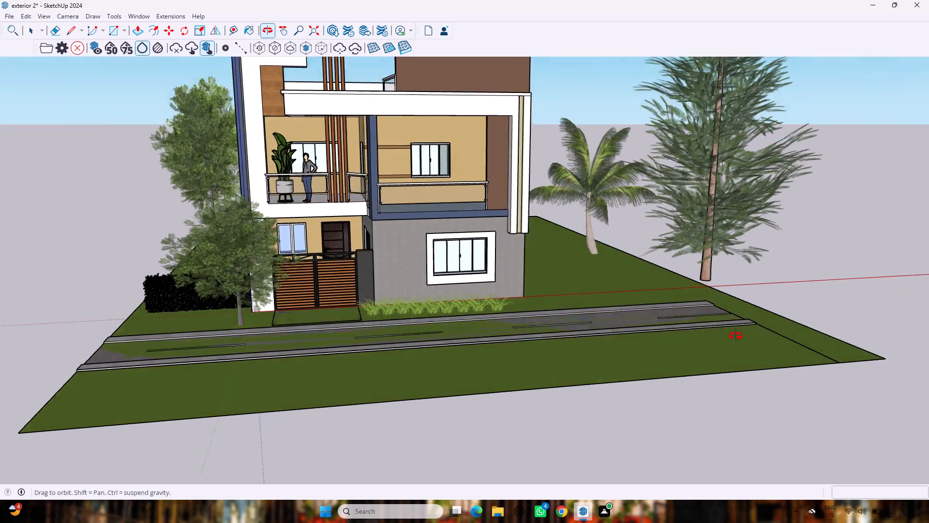
middle_click_drag(735, 336, 744, 354)
scroll(744, 354, "down", 5)
scroll(668, 365, "up", 3)
scroll(668, 365, "down", 2)
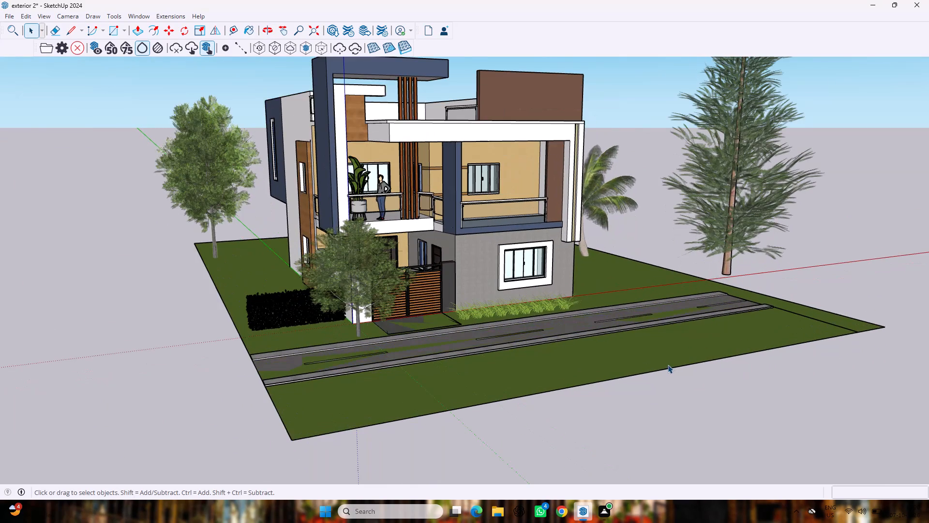
scroll(668, 365, "down", 1)
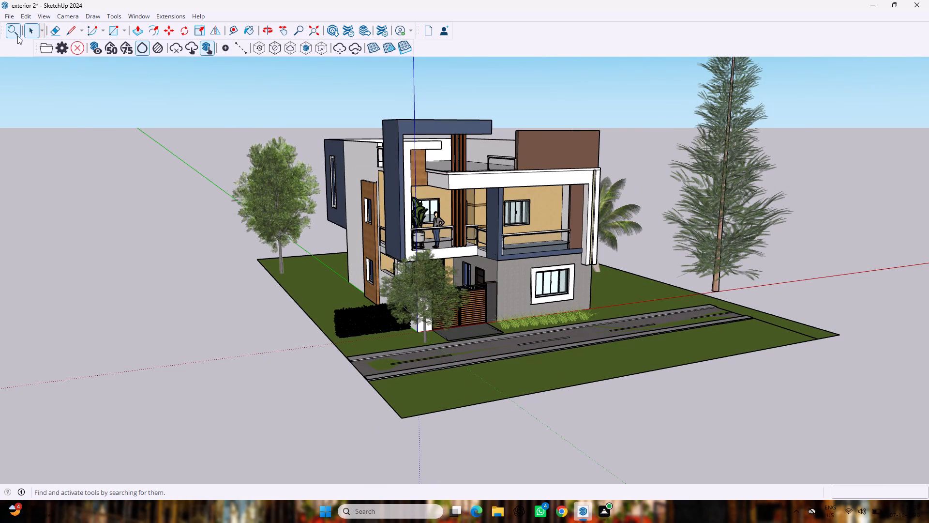
Find Position Camera and place a viewpoint at about 5' 8" eye height near the road's outer edge, facing the house; back away for an overview.
left_click(17, 36)
type("ca")
type("me")
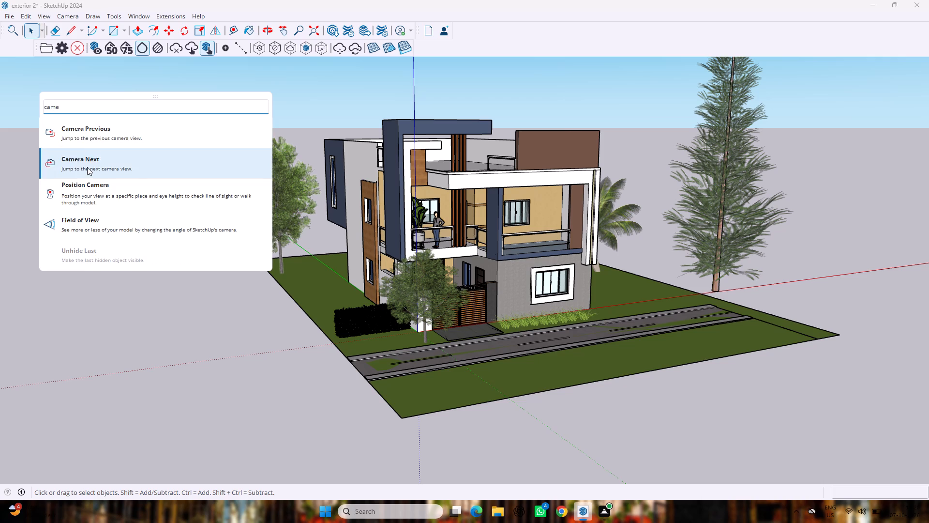
left_click(84, 191)
scroll(398, 359, "up", 2)
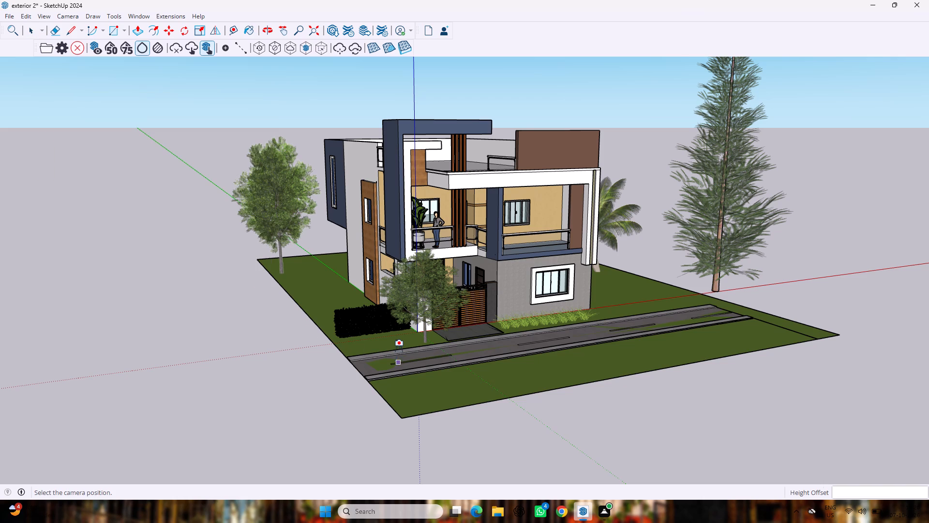
scroll(398, 348, "up", 3)
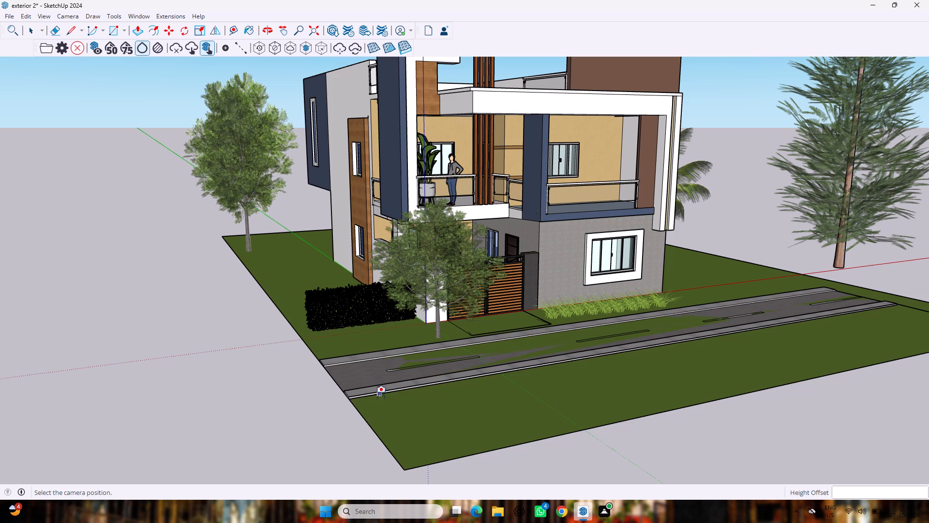
left_click(380, 393)
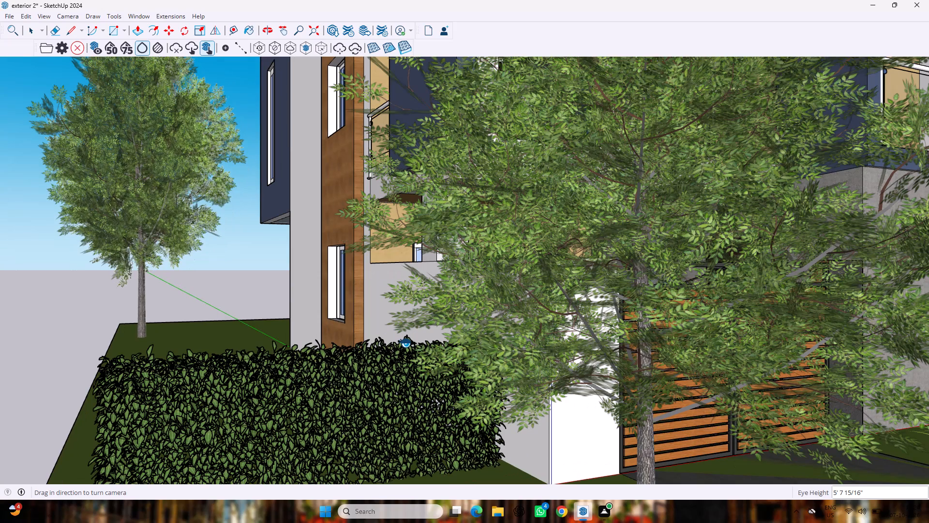
scroll(405, 343, "down", 20)
scroll(405, 343, "down", 5)
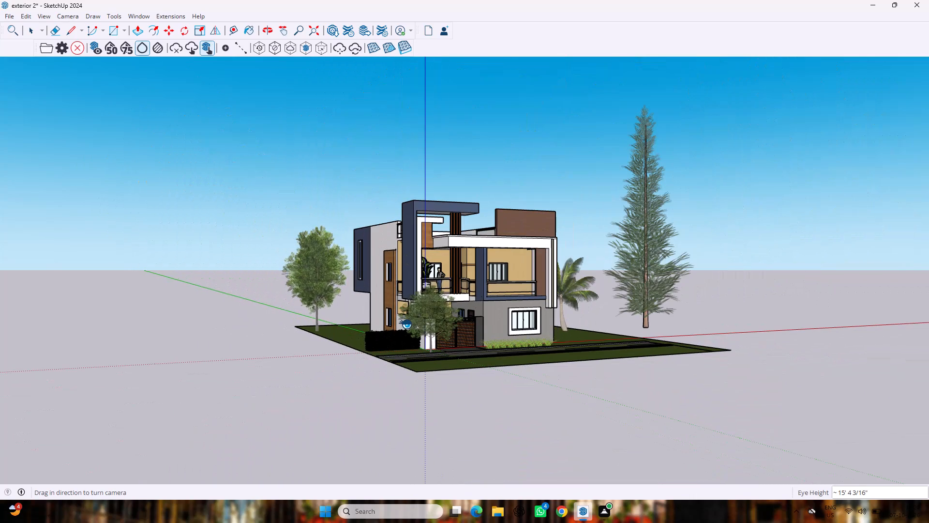
key("space")
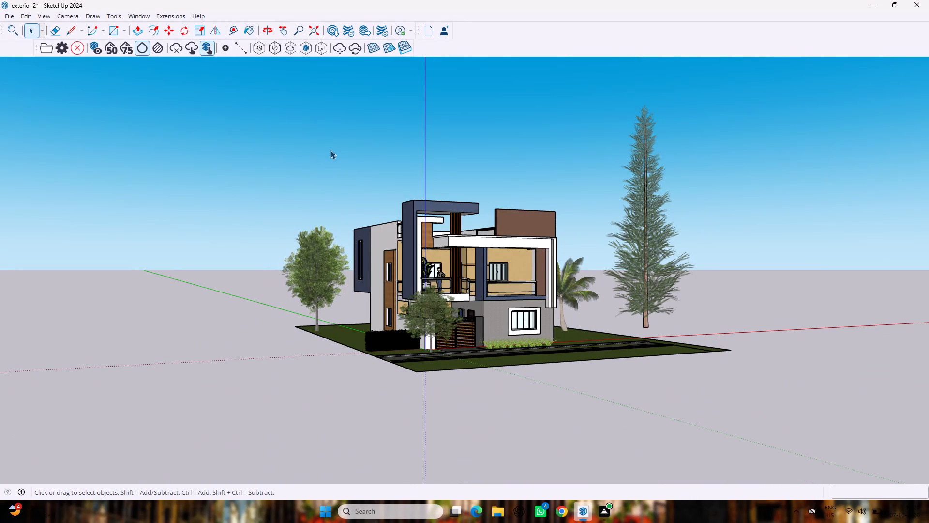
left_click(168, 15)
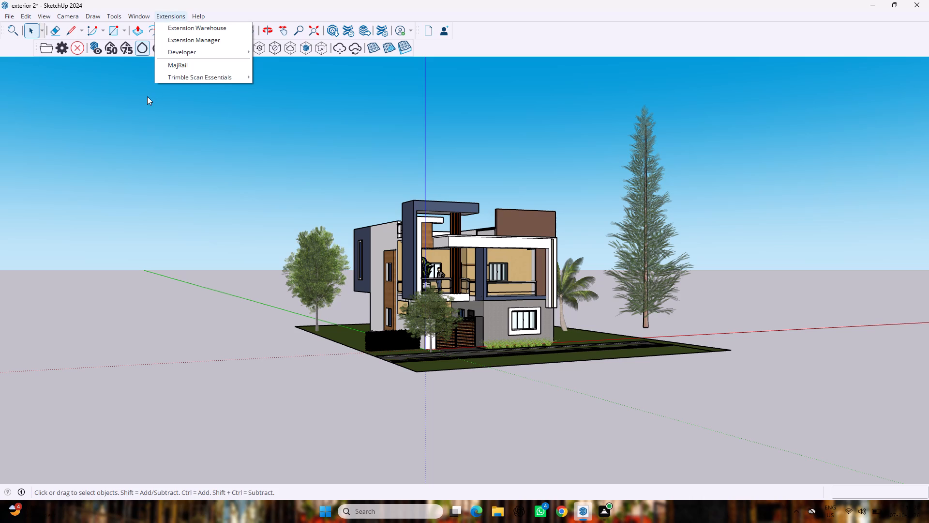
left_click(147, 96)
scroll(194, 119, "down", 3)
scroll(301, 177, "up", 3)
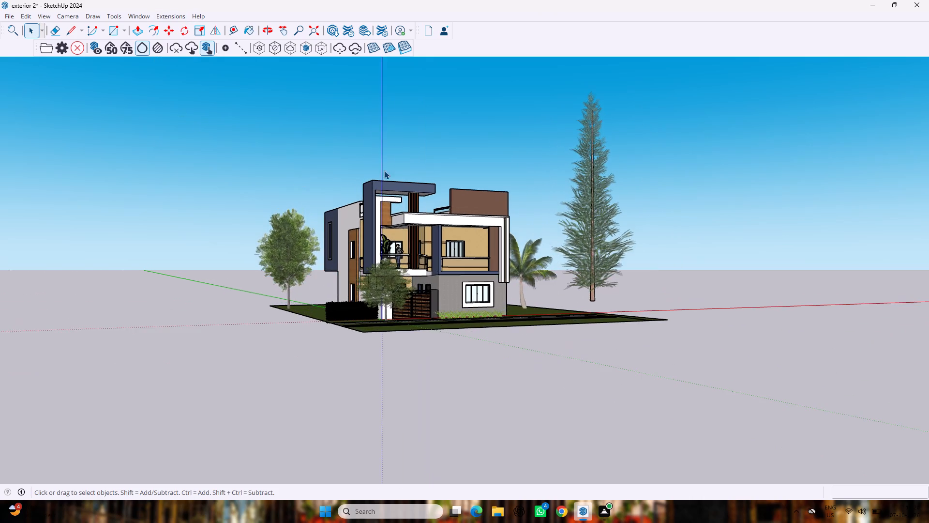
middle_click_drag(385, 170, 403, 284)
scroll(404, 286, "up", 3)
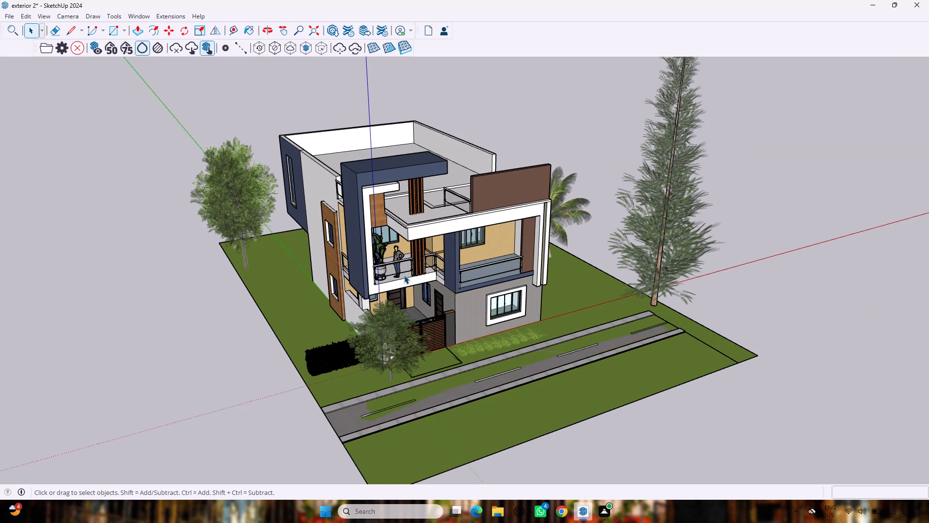
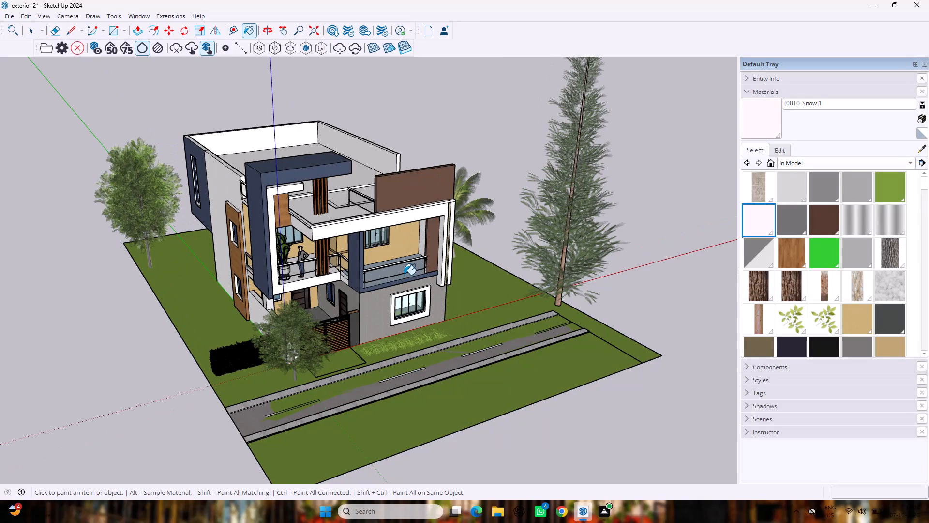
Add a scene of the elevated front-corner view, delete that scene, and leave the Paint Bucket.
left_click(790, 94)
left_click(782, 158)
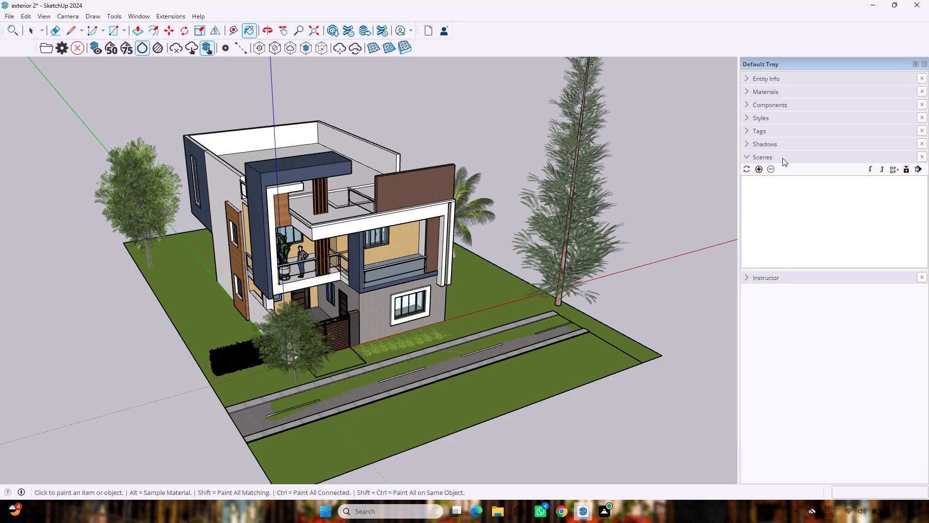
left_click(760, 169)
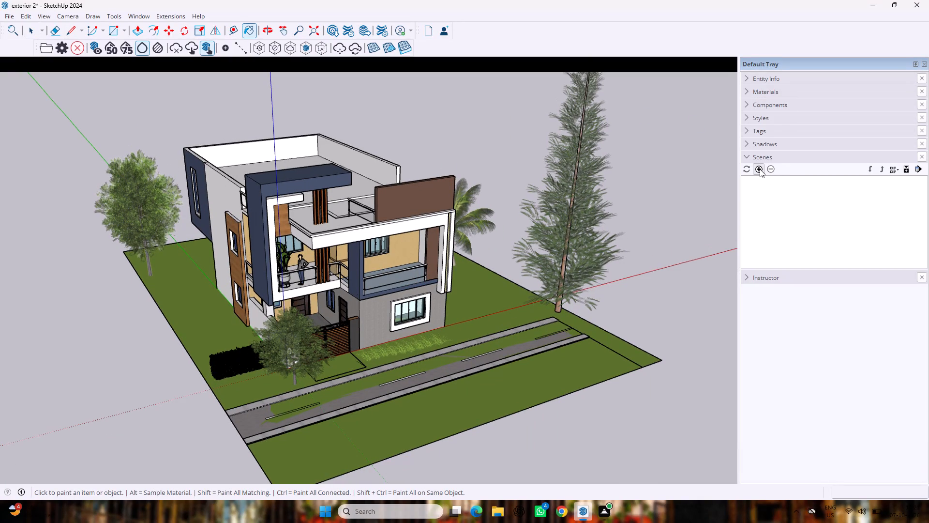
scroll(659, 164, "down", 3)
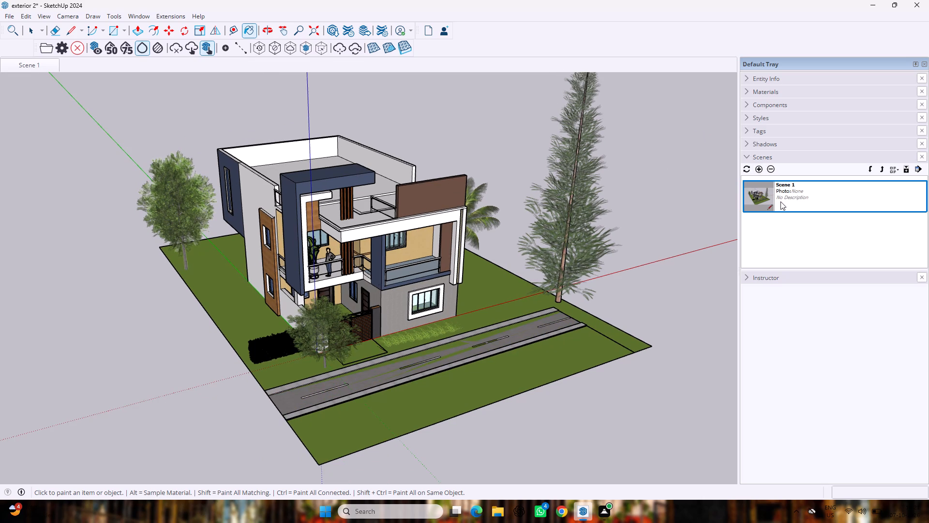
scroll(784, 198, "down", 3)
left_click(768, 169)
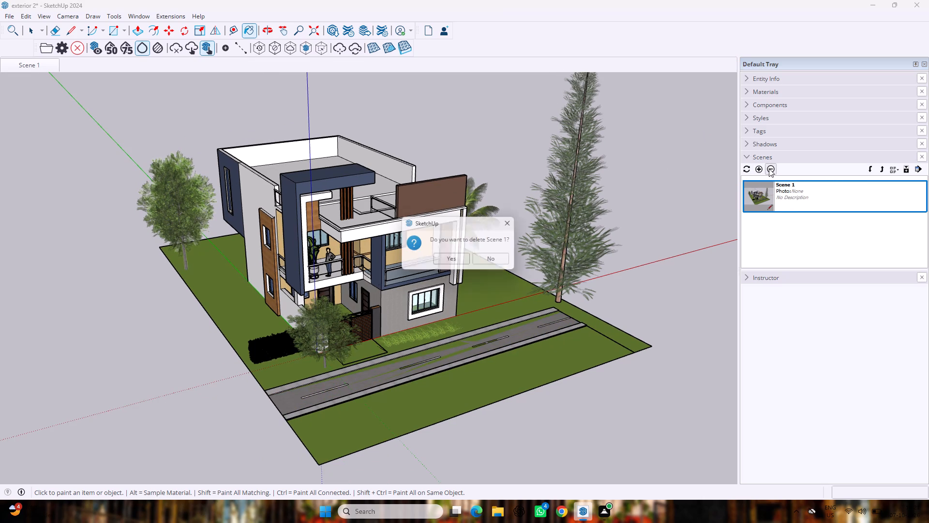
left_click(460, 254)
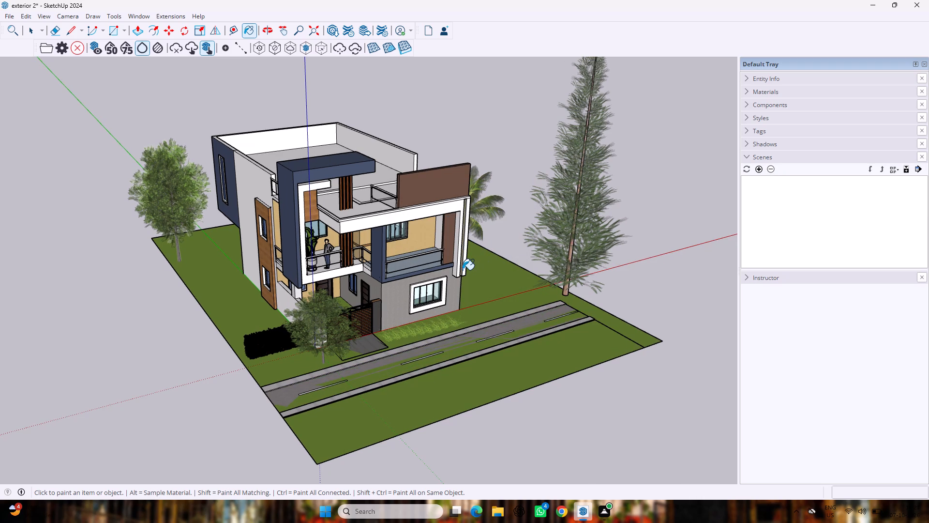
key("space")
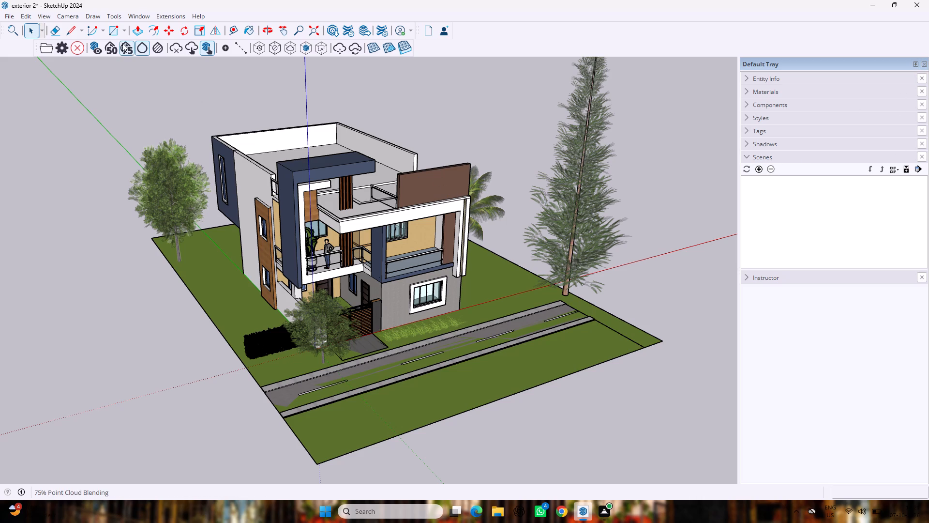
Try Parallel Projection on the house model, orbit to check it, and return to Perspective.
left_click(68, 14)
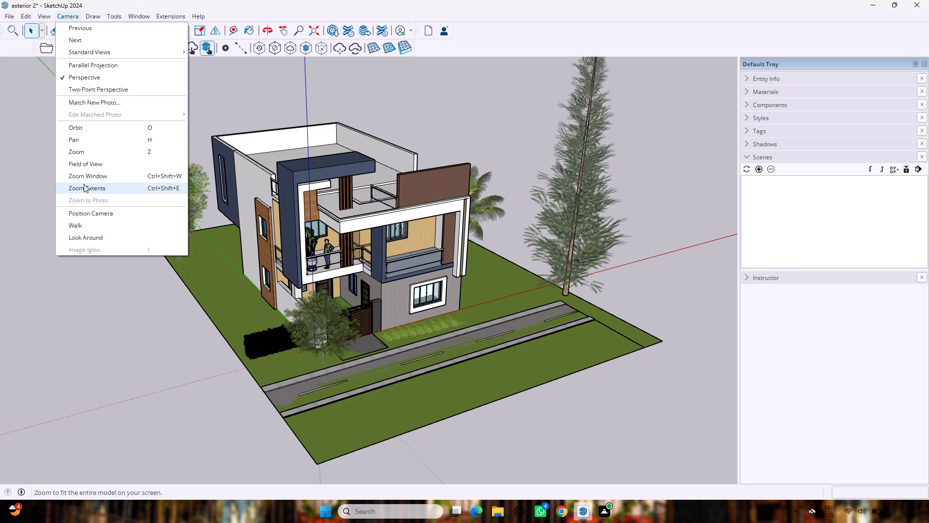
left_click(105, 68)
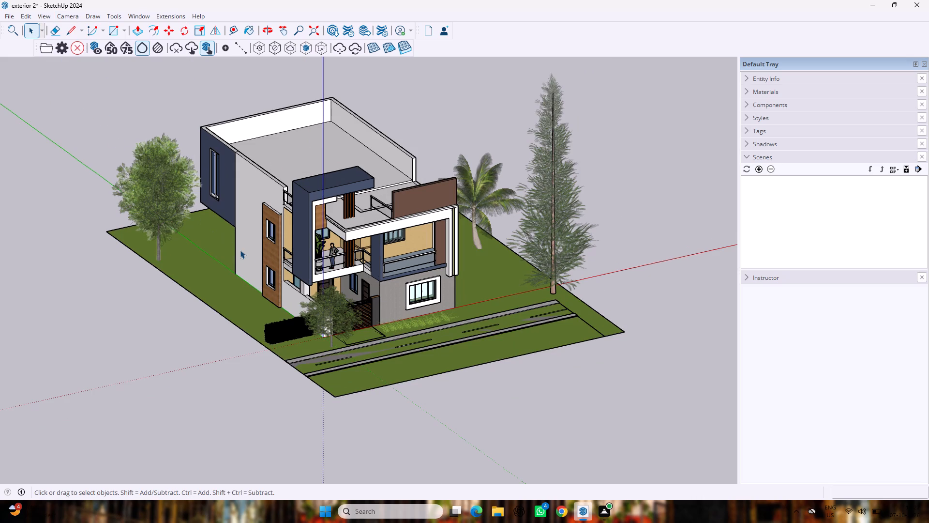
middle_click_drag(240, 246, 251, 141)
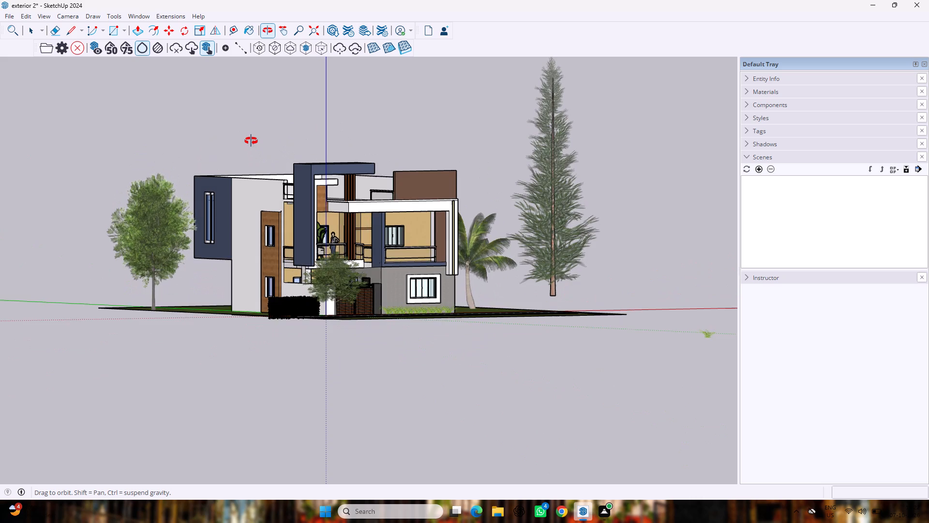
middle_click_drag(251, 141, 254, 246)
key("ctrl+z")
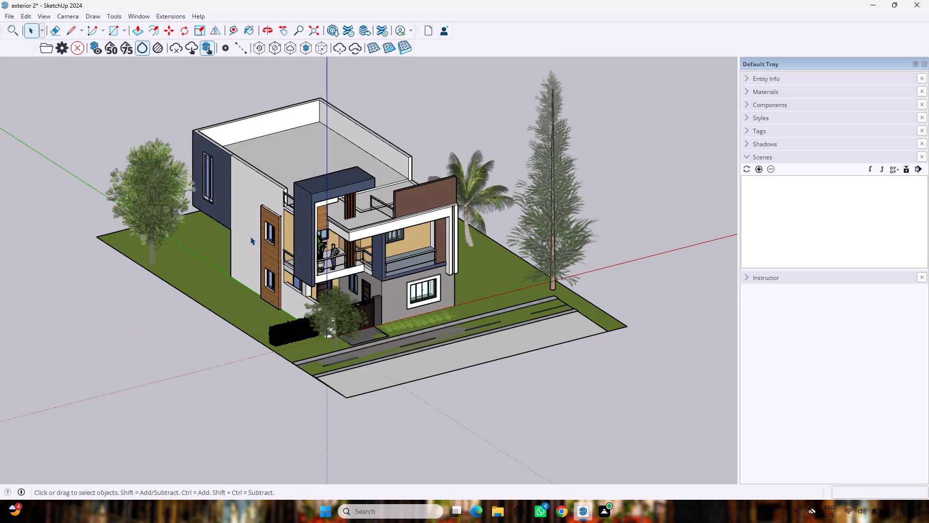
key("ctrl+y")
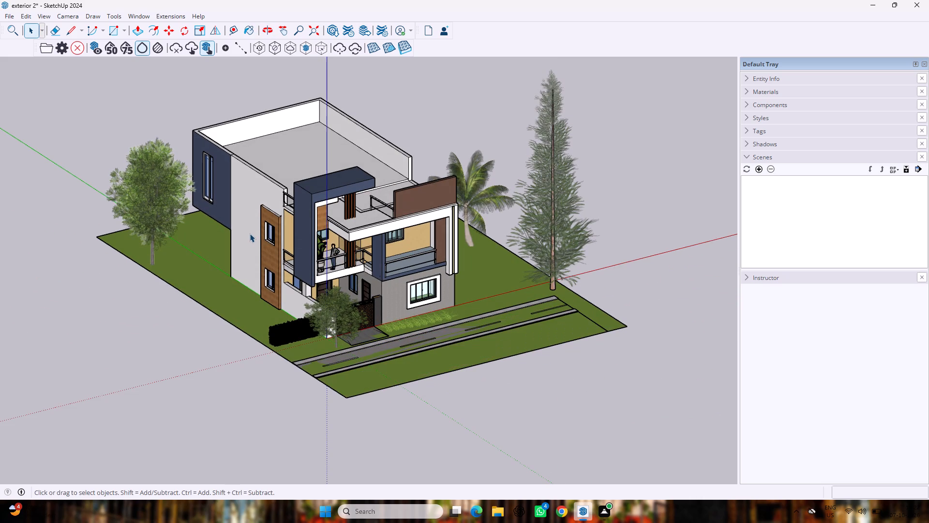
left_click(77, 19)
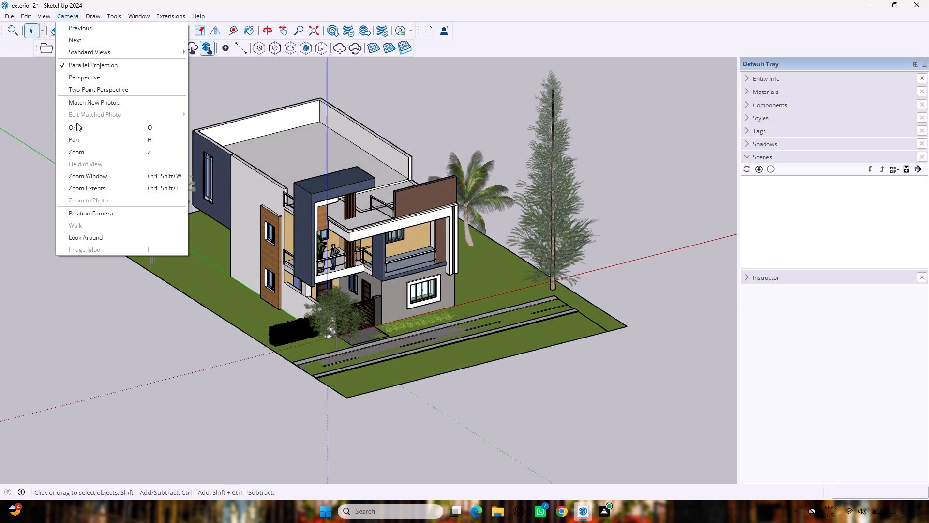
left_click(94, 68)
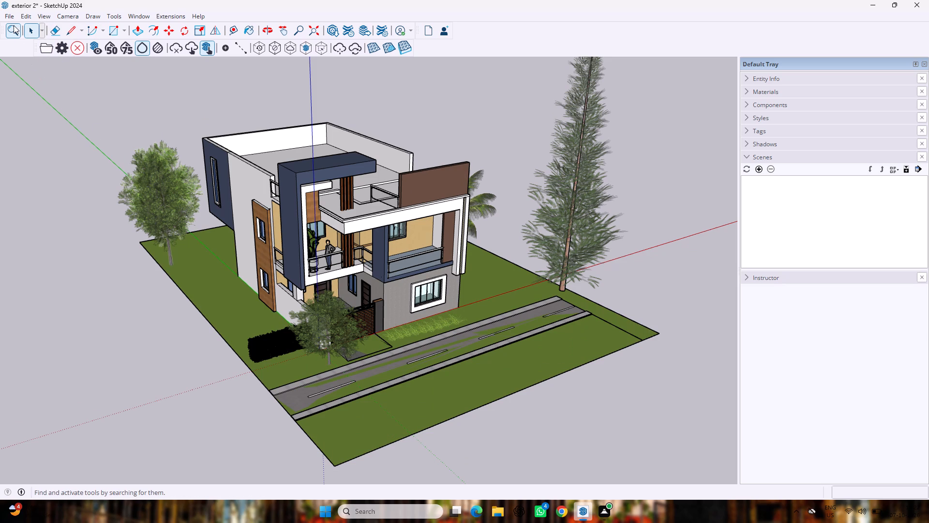
Use the Walk tool to move the camera forward to a closer elevated view of the house front.
left_click(67, 16)
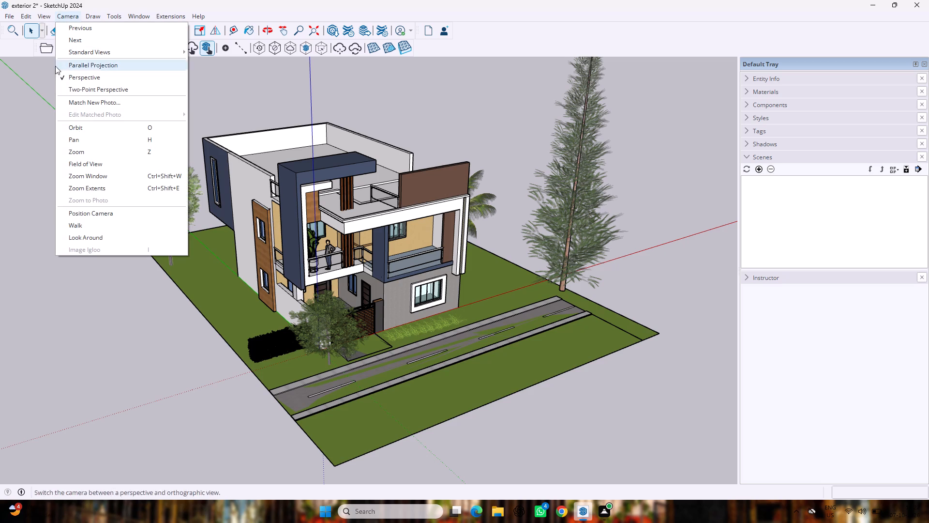
left_click(76, 228)
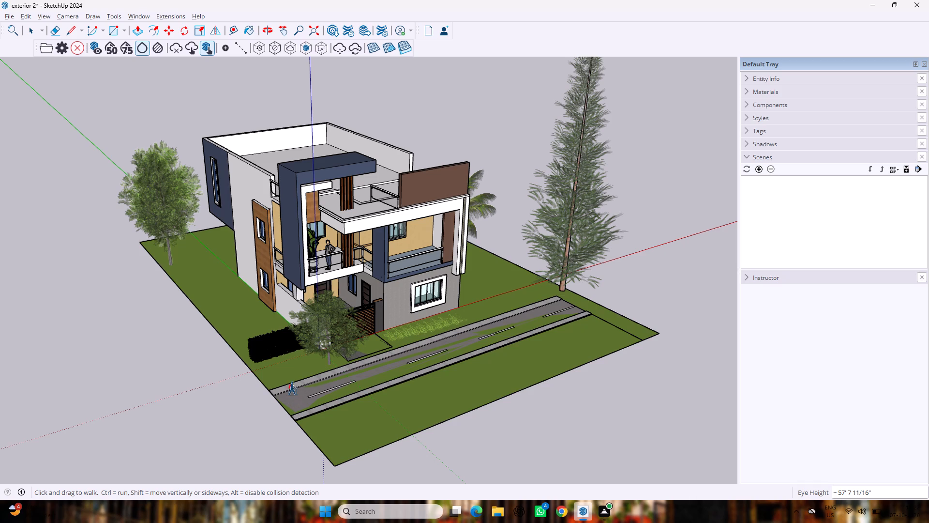
left_click(290, 400, "alt")
left_click(294, 393, "alt")
left_click_drag(300, 404, 303, 361)
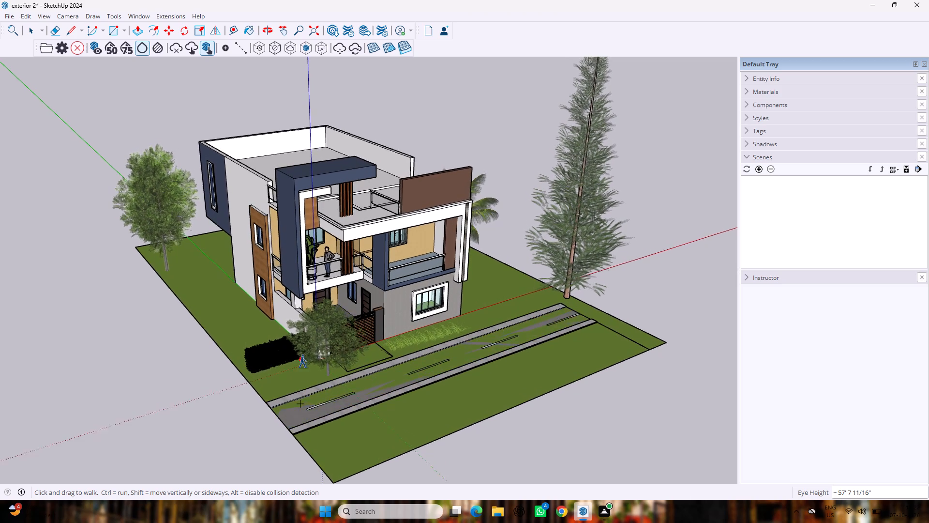
left_click_drag(303, 361, 303, 299)
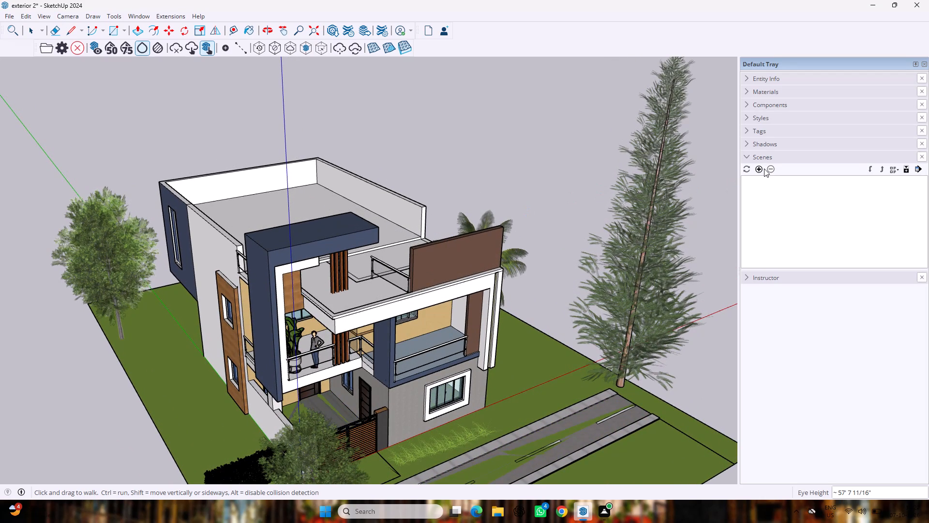
Save the closer elevated view as a scene, back away from the house, and recall the saved scene.
left_click(762, 169)
scroll(707, 263, "down", 5)
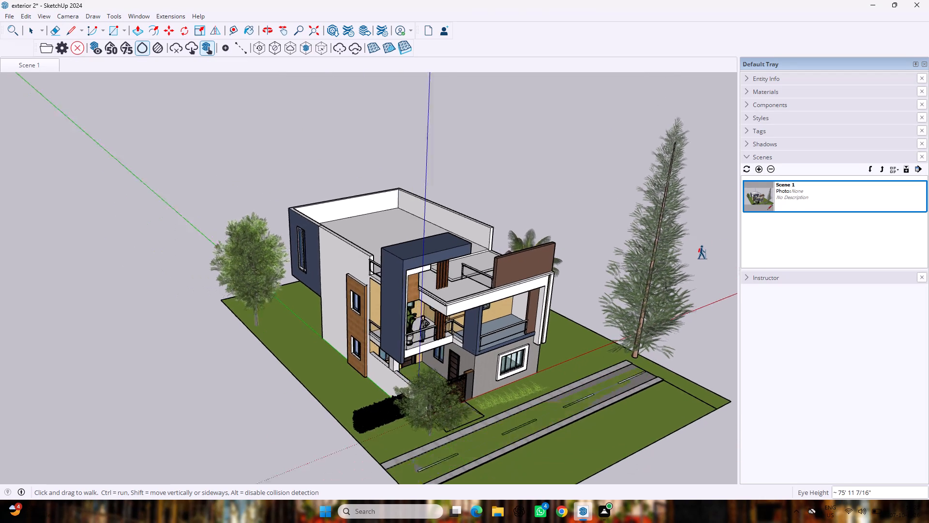
scroll(702, 252, "down", 2)
key("Escape")
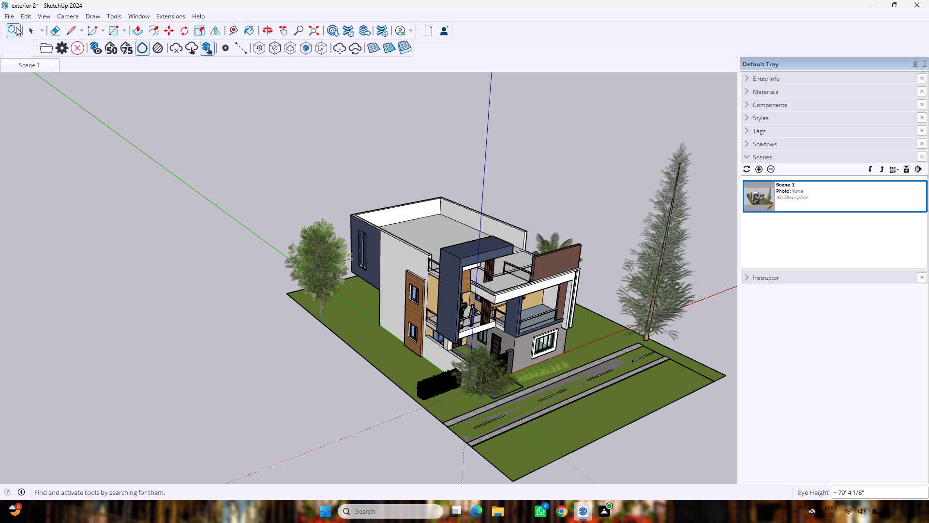
right_click(46, 67)
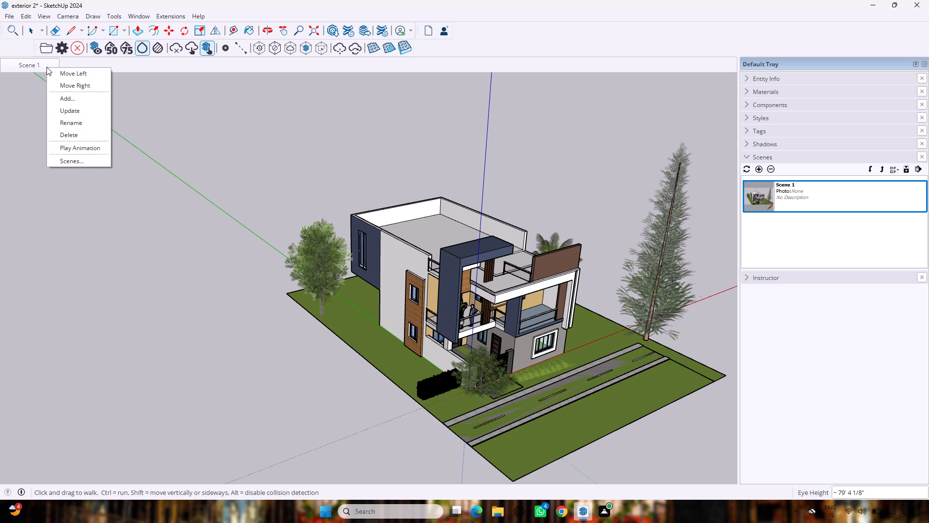
left_click(10, 68)
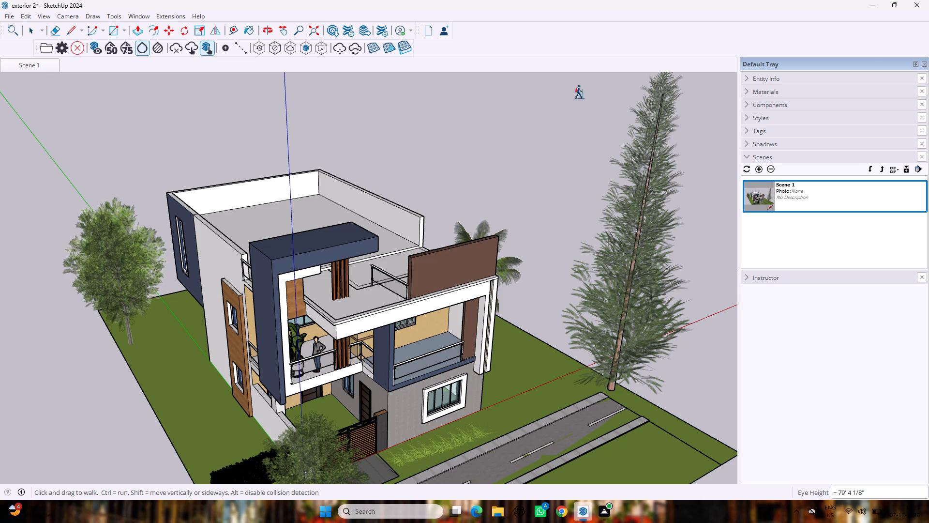
Close the Default Tray to enlarge the modelling view.
left_click(925, 62)
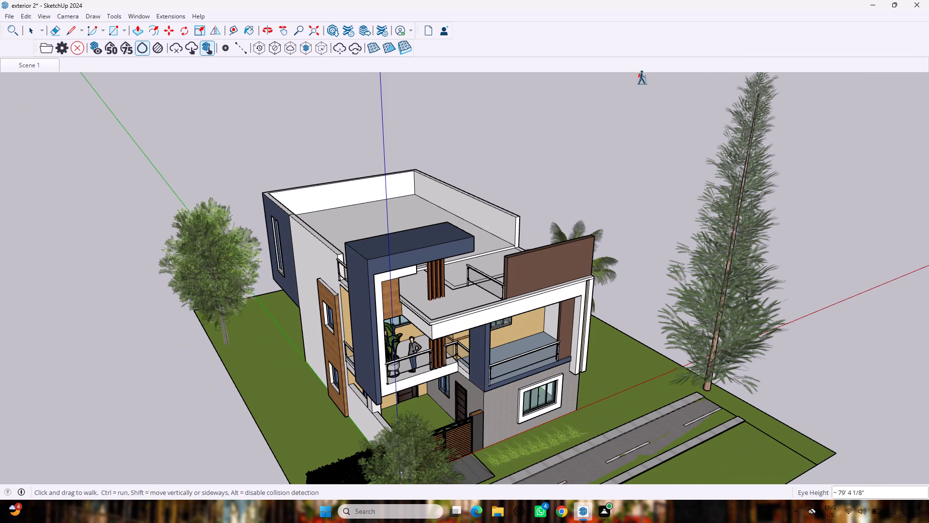
Find Position Camera and place a viewpoint at about 5' 8" eye height at the hedge-side end of the road; back away for an overview.
scroll(44, 104, "down", 1)
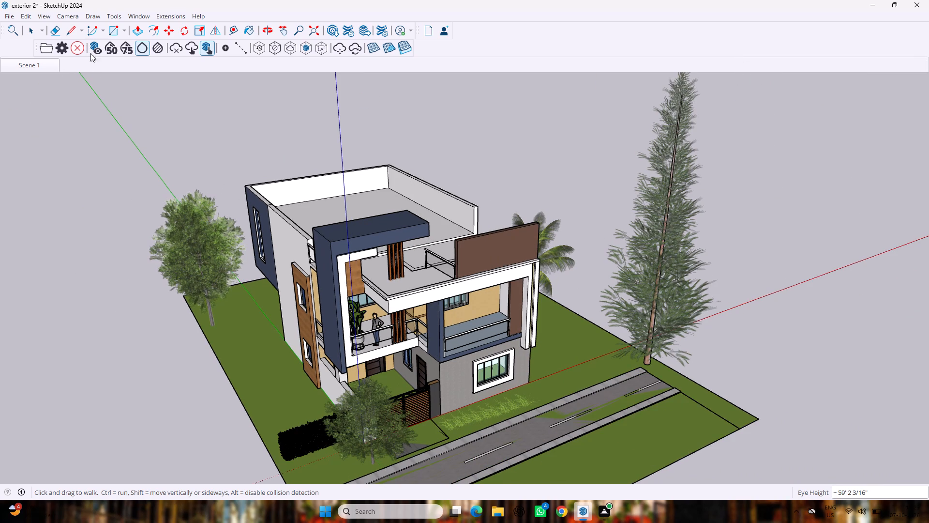
left_click(5, 30)
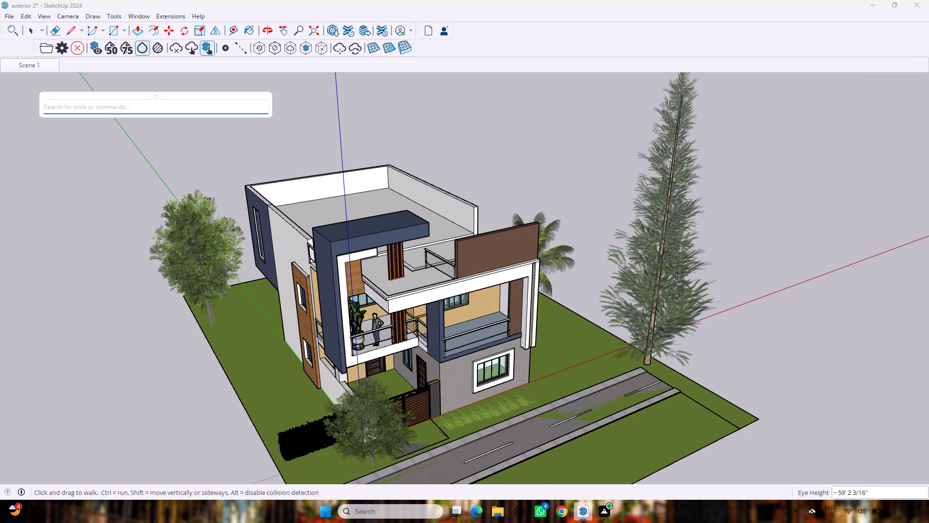
type("camer")
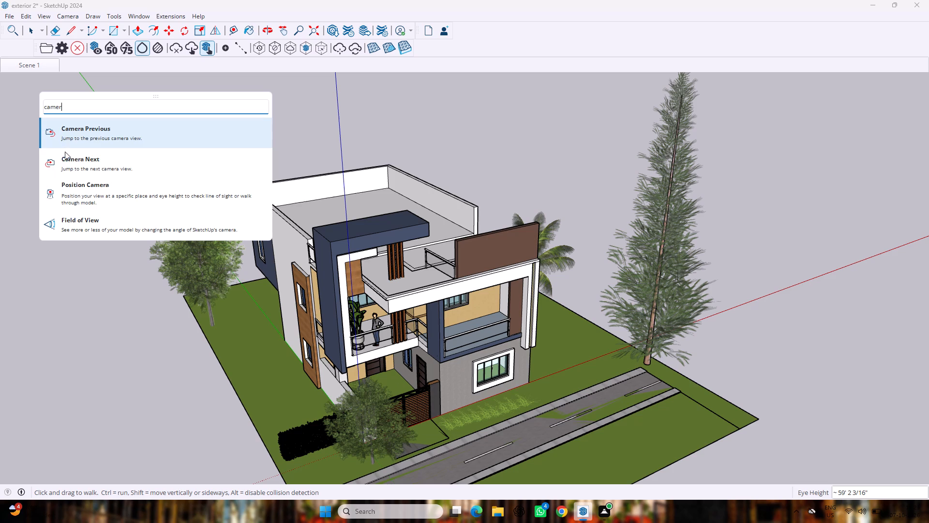
left_click(73, 193)
scroll(271, 369, "down", 6)
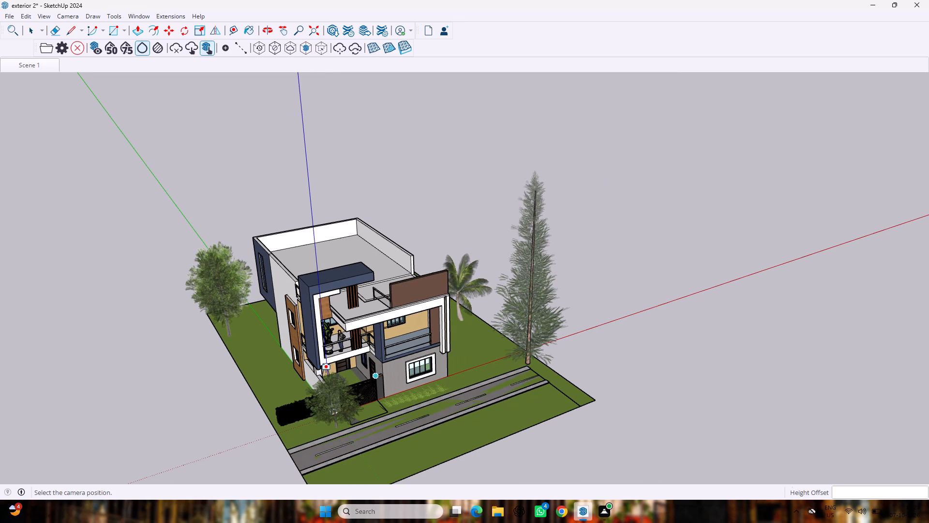
scroll(319, 420, "down", 2)
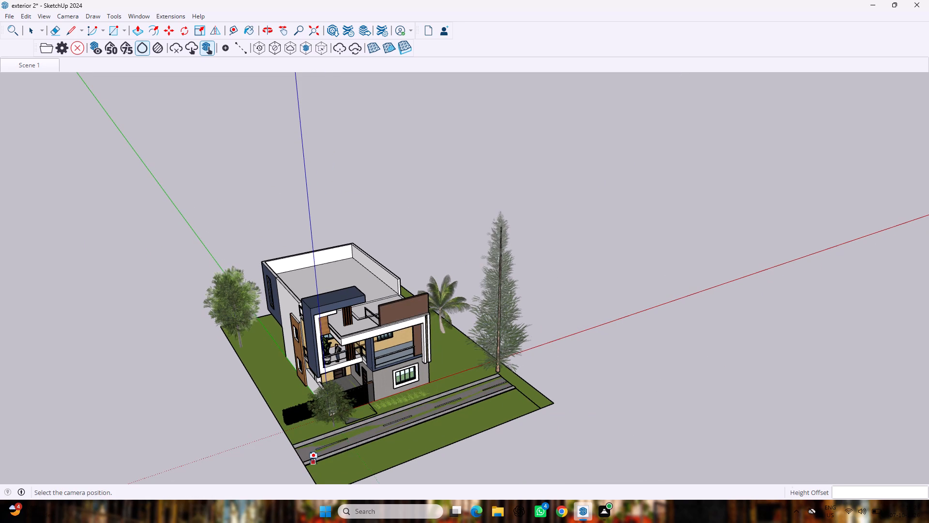
left_click(313, 461)
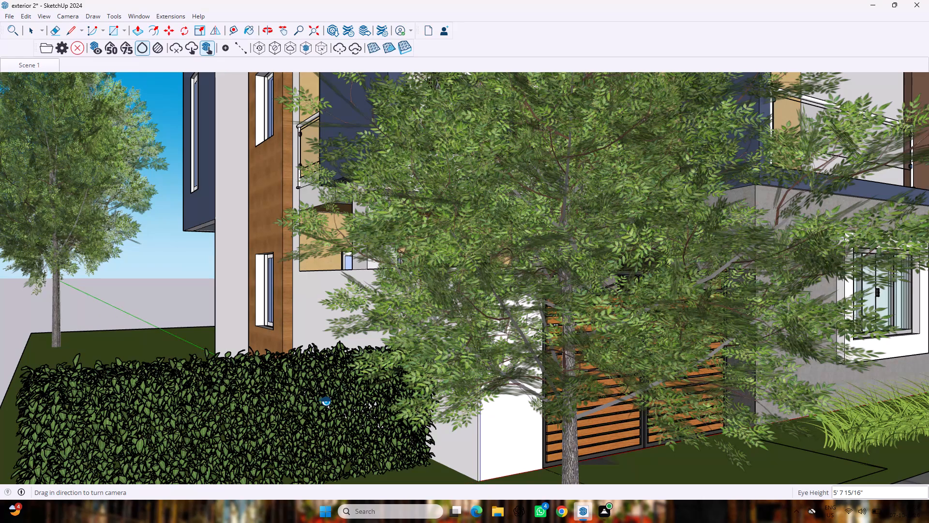
scroll(325, 401, "down", 18)
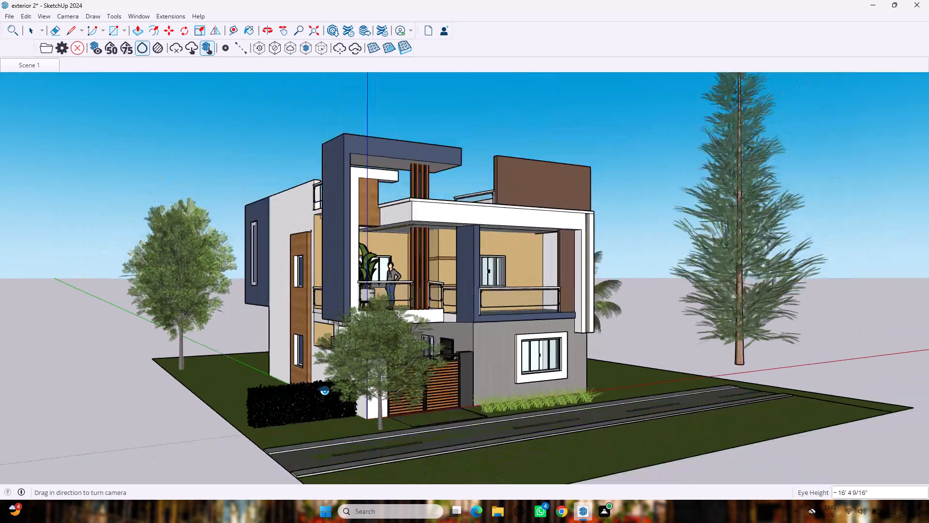
scroll(323, 390, "down", 4)
scroll(507, 431, "up", 4)
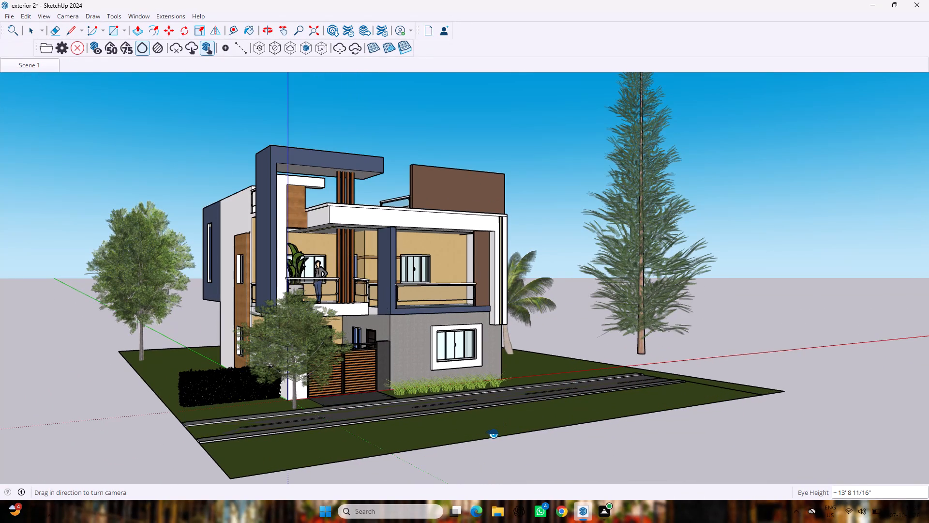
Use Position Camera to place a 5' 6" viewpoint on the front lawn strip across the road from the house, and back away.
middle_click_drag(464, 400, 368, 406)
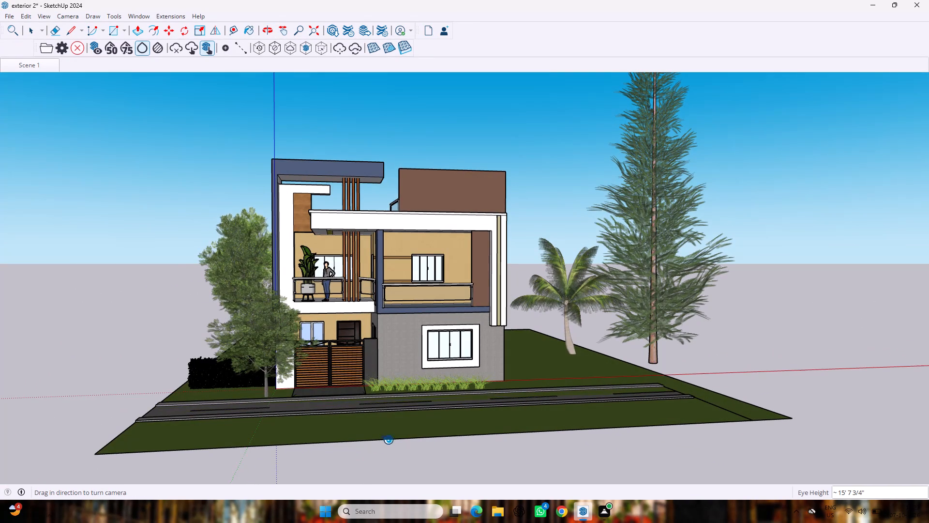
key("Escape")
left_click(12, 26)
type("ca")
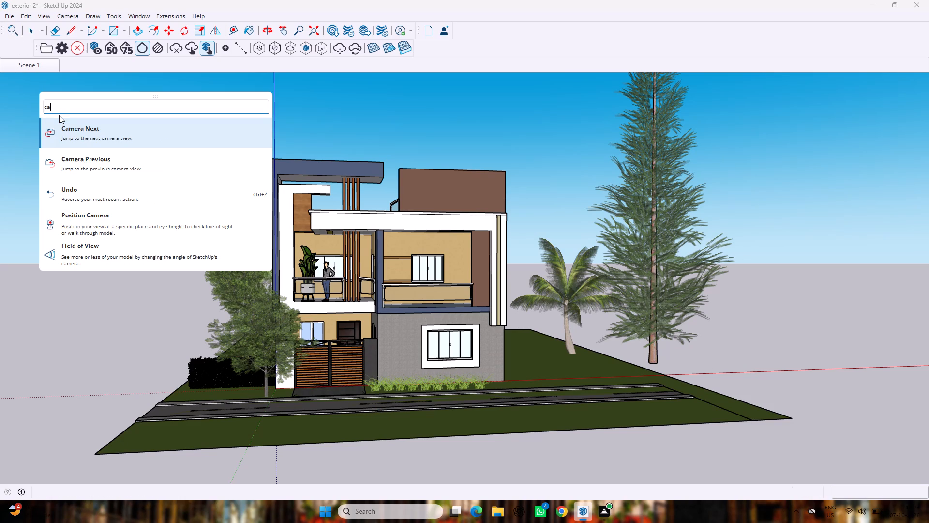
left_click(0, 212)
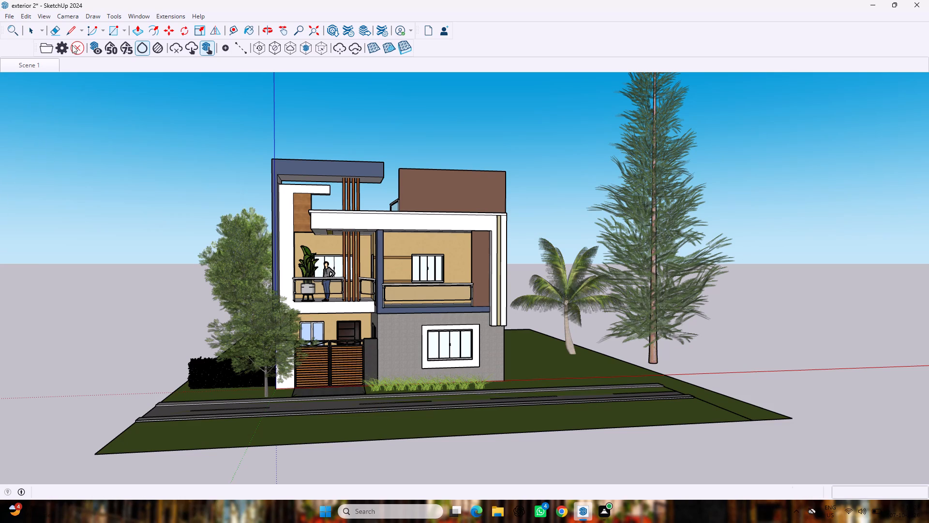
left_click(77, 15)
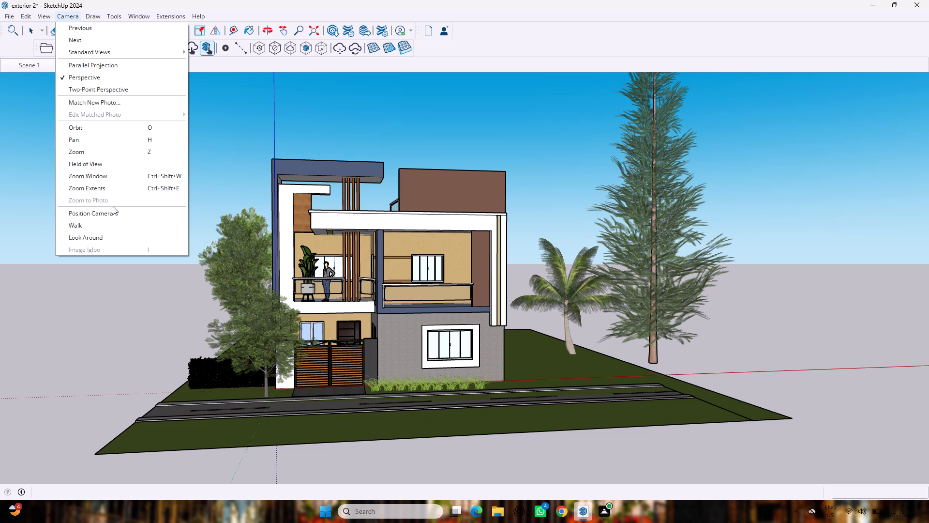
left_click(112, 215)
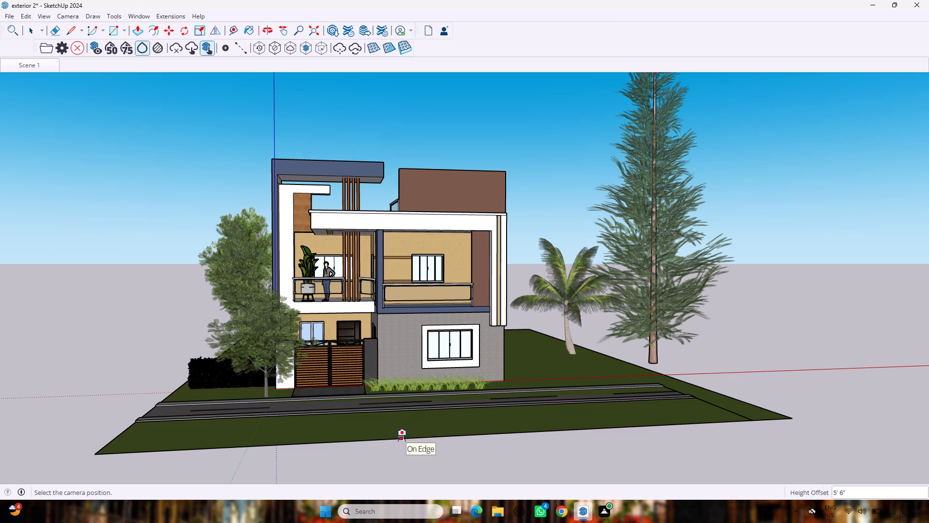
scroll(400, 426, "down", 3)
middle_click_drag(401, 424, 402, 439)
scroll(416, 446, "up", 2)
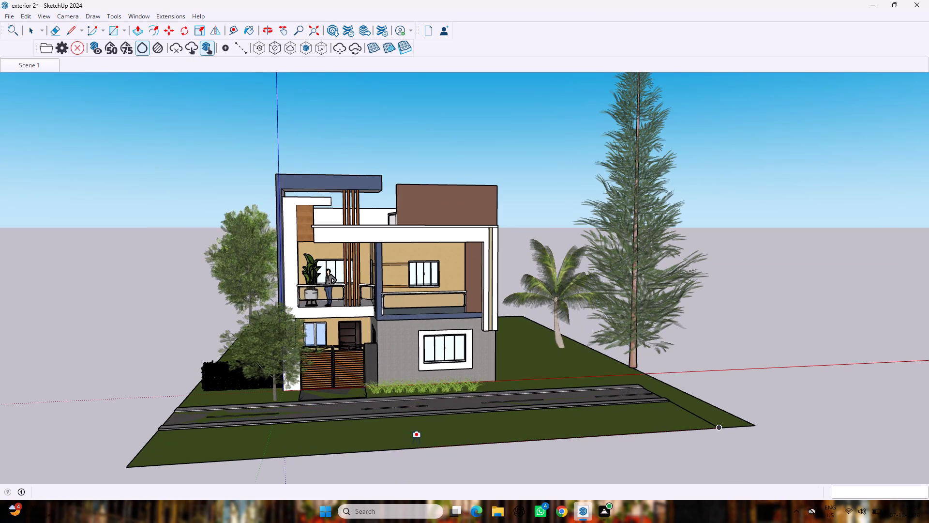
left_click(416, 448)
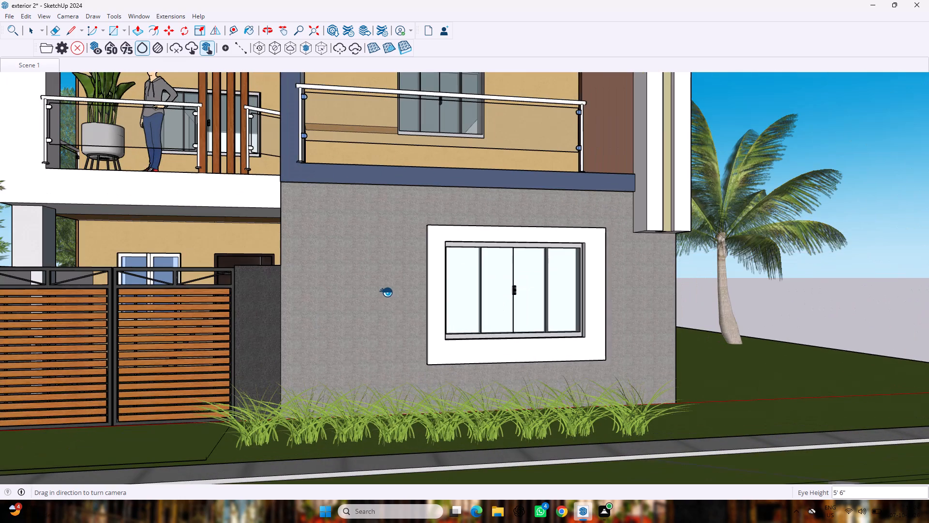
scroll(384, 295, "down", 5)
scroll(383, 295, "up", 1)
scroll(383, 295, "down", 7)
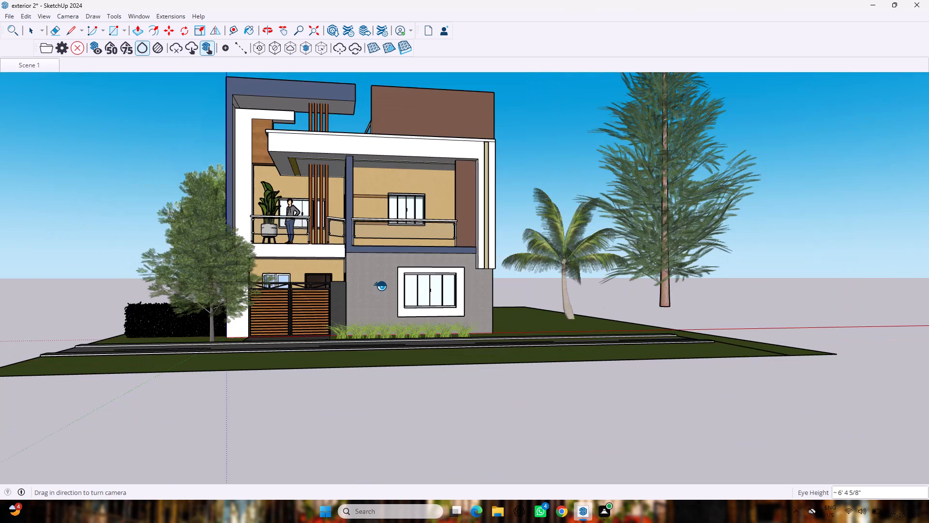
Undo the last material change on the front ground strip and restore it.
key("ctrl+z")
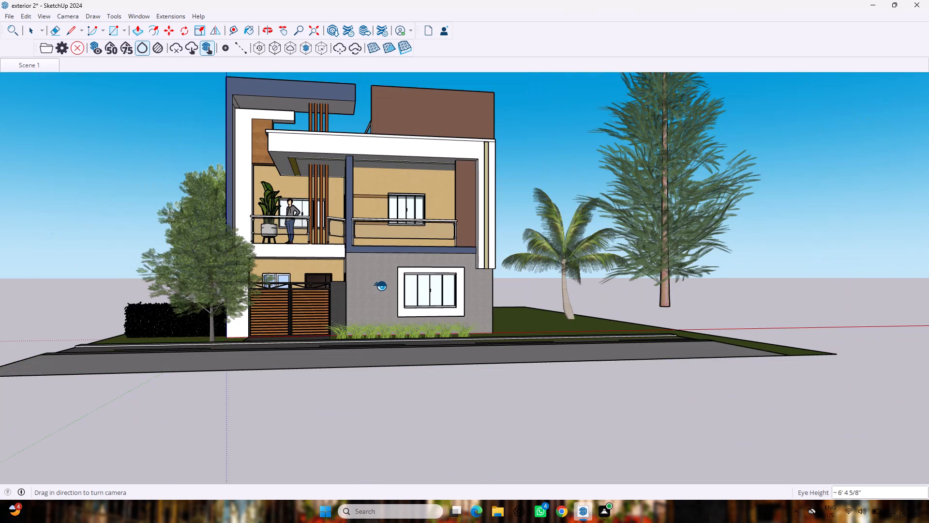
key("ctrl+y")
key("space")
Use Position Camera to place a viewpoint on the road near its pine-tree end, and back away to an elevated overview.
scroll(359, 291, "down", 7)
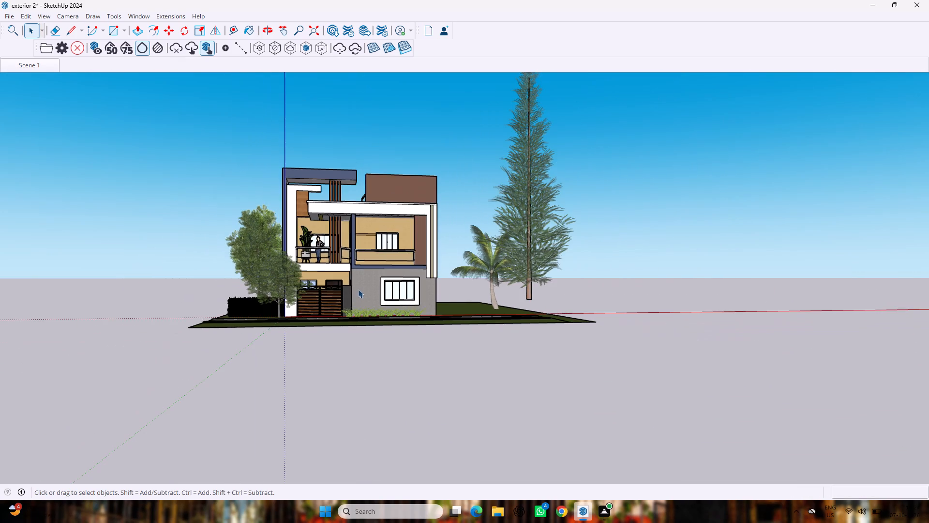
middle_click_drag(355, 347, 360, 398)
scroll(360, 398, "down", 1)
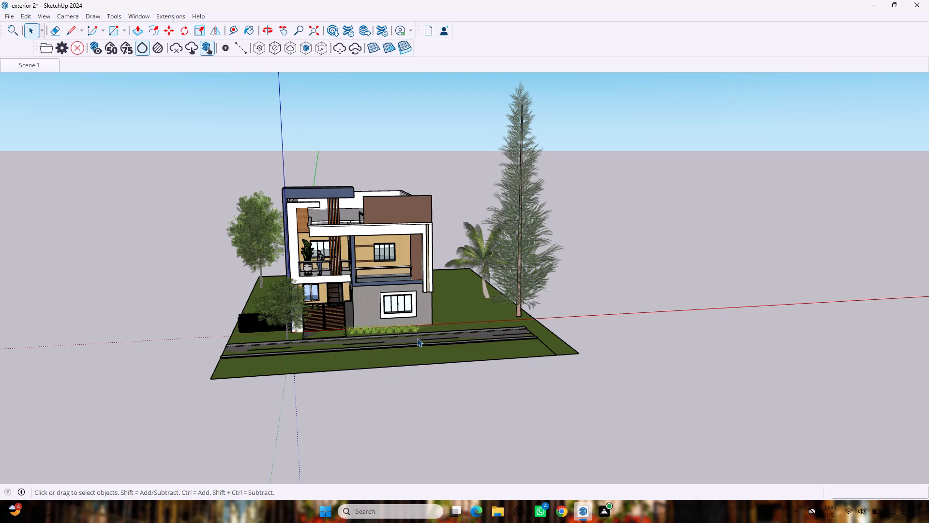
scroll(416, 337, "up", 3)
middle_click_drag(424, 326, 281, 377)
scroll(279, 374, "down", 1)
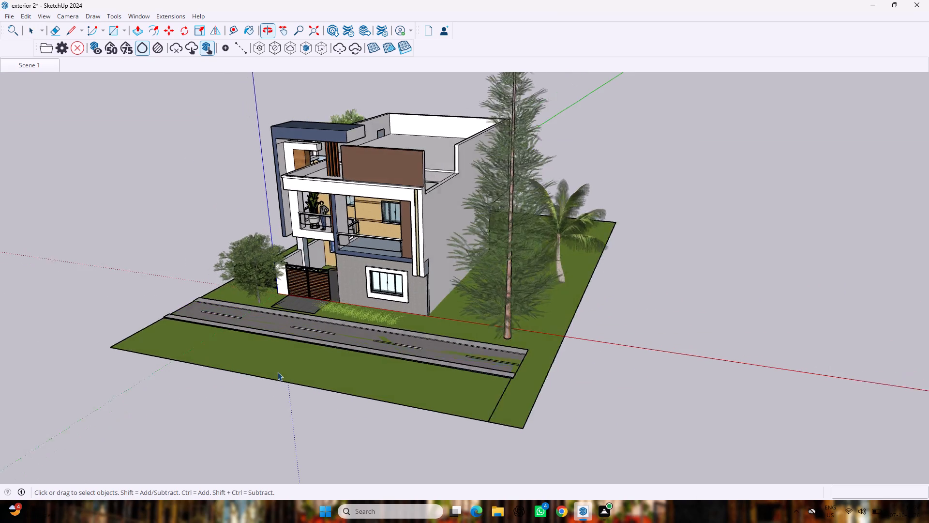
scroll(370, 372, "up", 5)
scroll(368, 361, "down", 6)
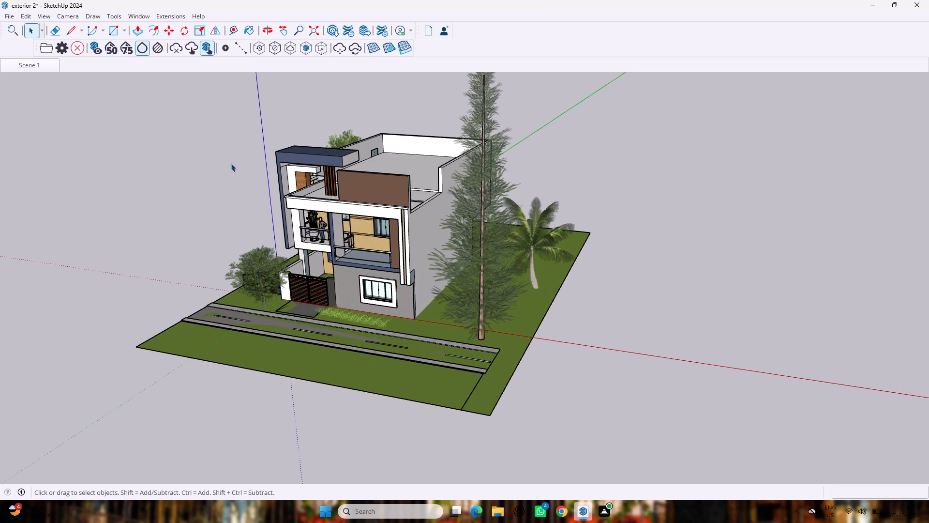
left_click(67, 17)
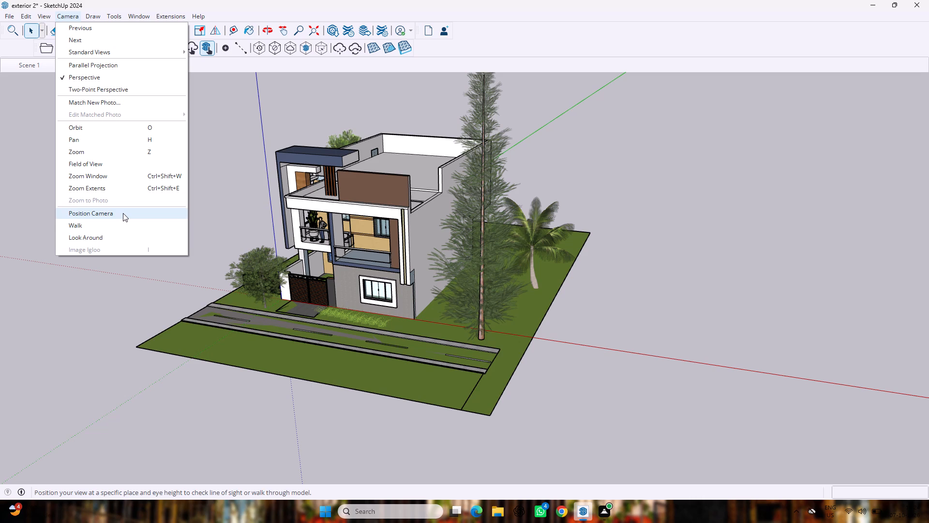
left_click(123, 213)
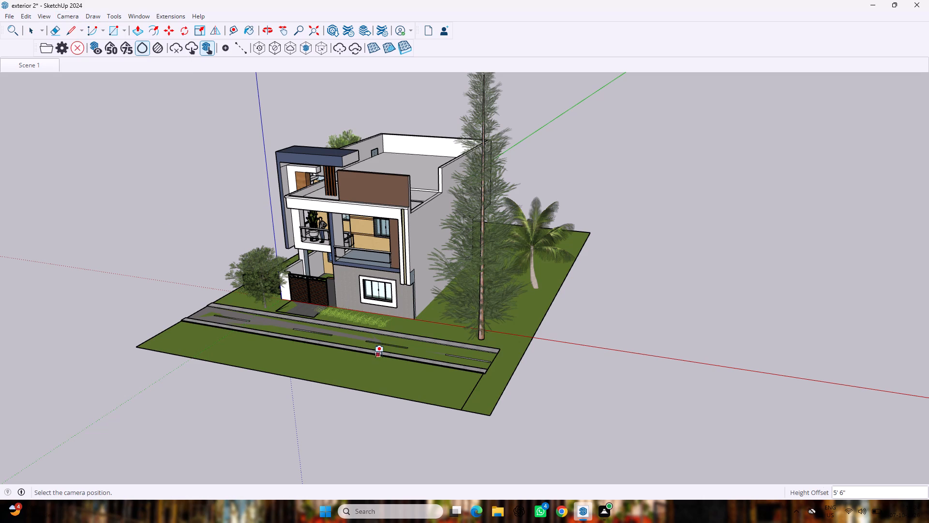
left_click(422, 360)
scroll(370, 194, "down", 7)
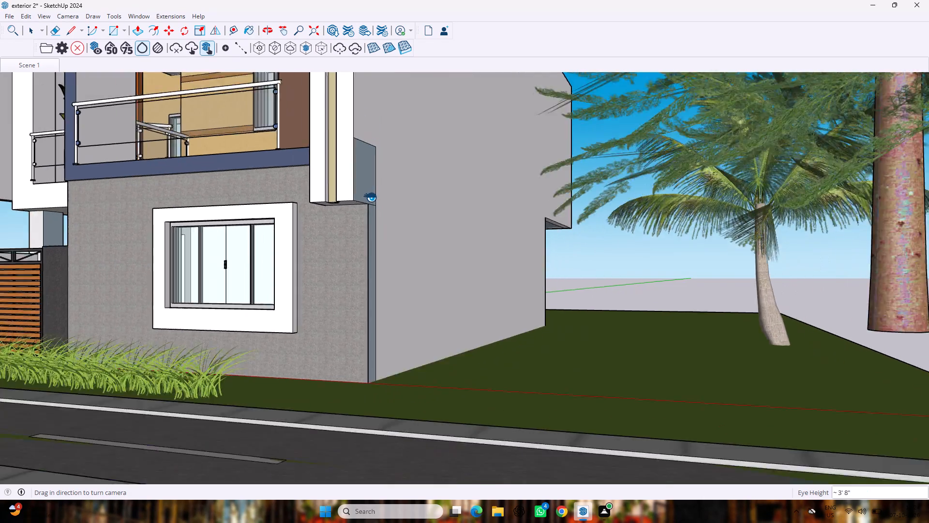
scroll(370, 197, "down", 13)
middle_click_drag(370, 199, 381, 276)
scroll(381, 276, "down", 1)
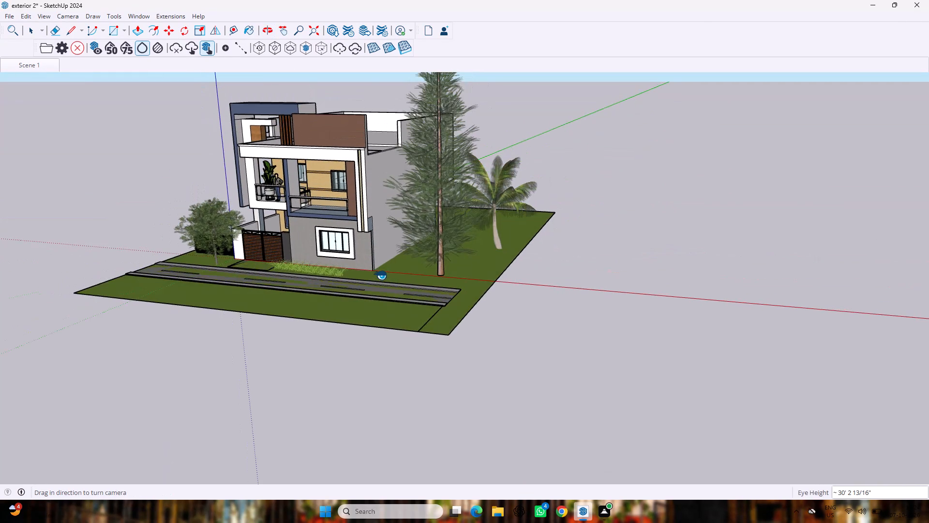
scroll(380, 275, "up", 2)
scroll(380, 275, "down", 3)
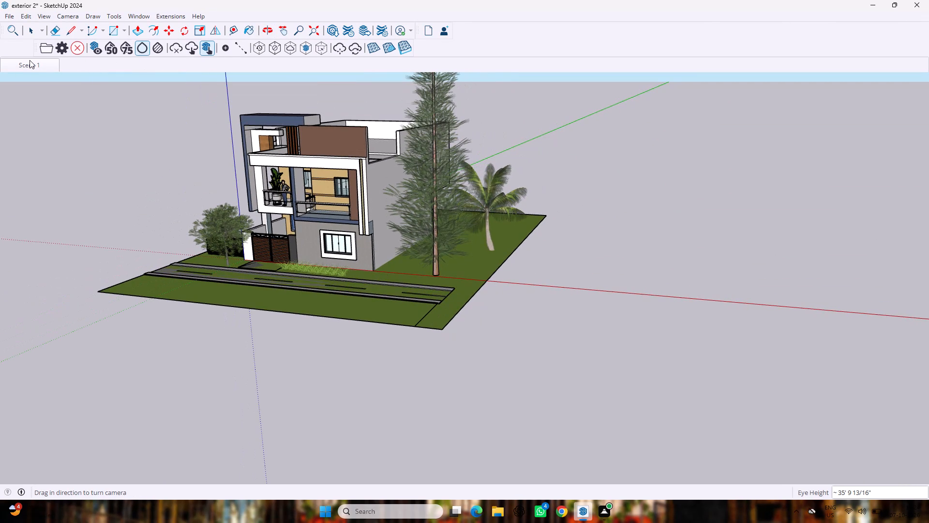
Use Position Camera to place a viewpoint at about 5' 8" eye height on the road, toward its pine-tree end.
left_click(62, 13)
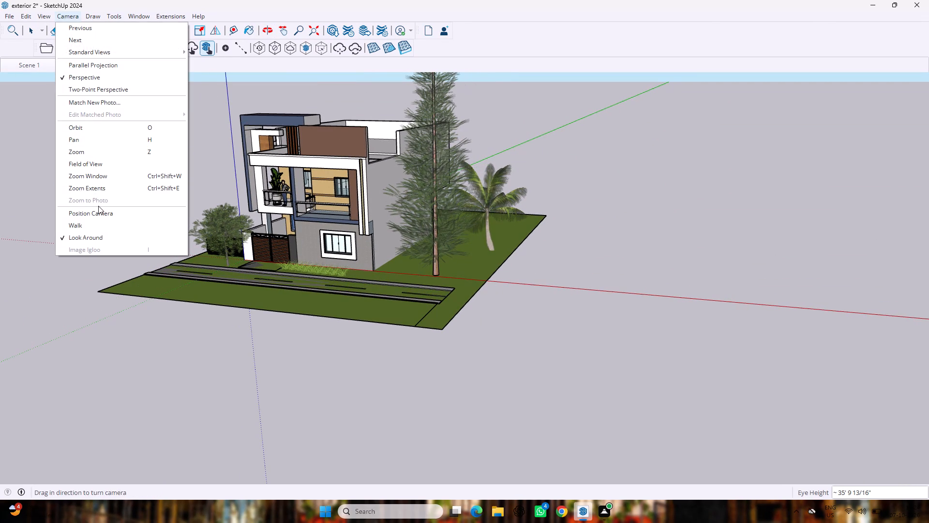
left_click(99, 213)
scroll(355, 265, "up", 2)
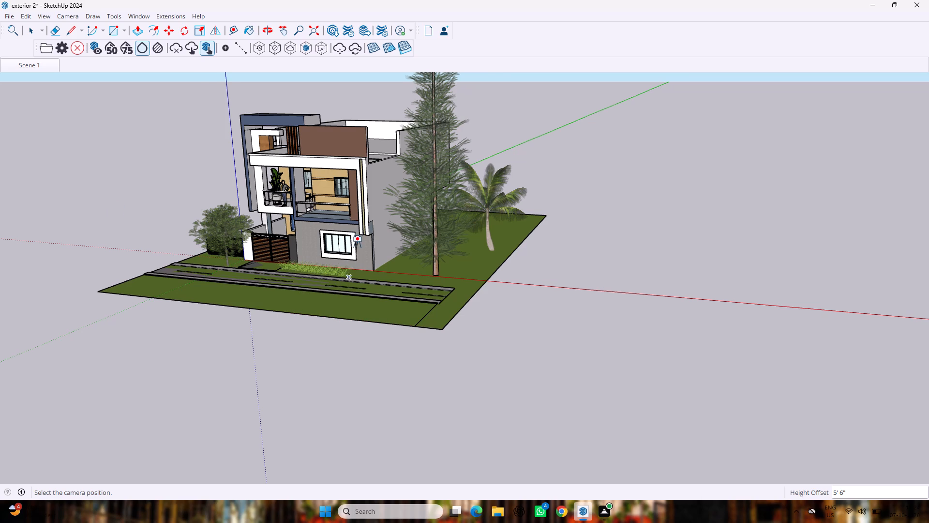
scroll(360, 238, "down", 5)
scroll(362, 266, "up", 2)
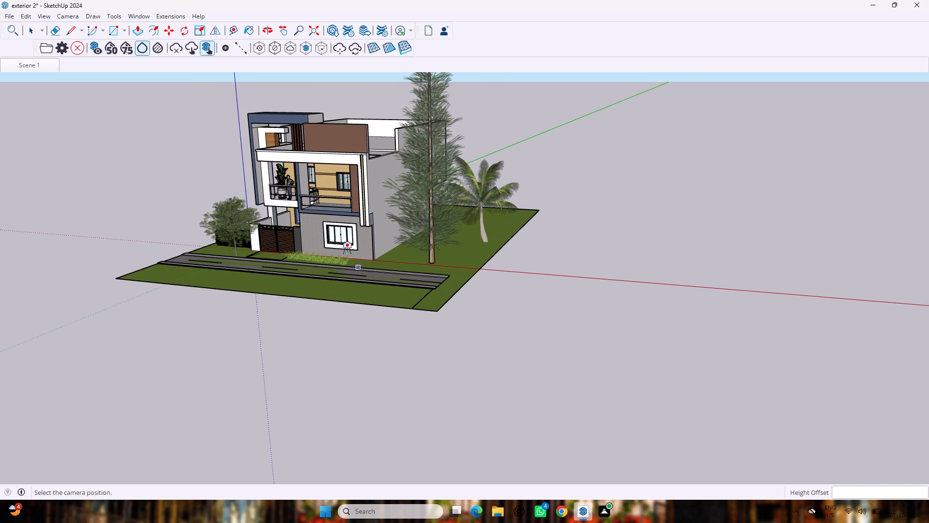
middle_click_drag(329, 161, 341, 184)
scroll(344, 184, "up", 3)
scroll(385, 354, "up", 1)
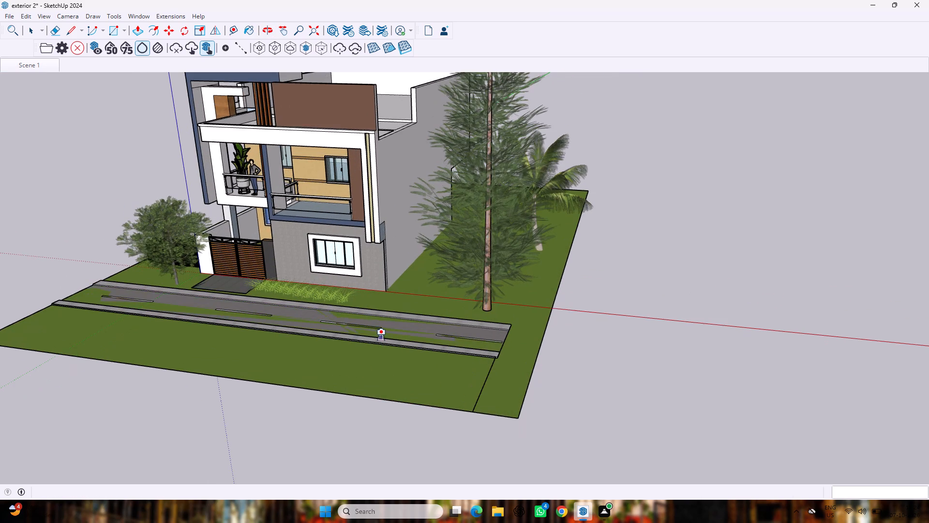
scroll(380, 337, "down", 3)
left_click(377, 335)
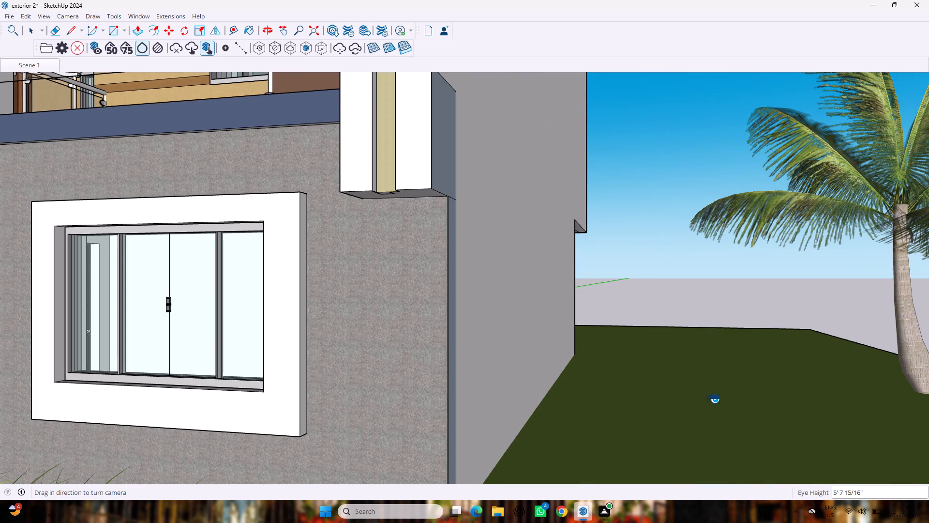
Try camera eye heights of 2' and 10', and settle on 20' for the roadside viewpoint.
left_click(876, 488)
left_click(858, 483)
left_click(864, 494)
type("2'")
key("Return")
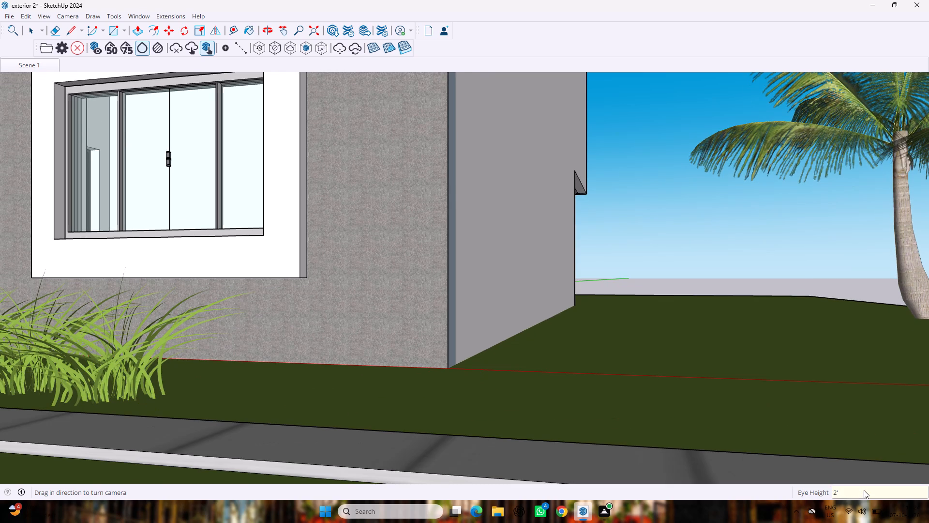
type("10'")
key("Return")
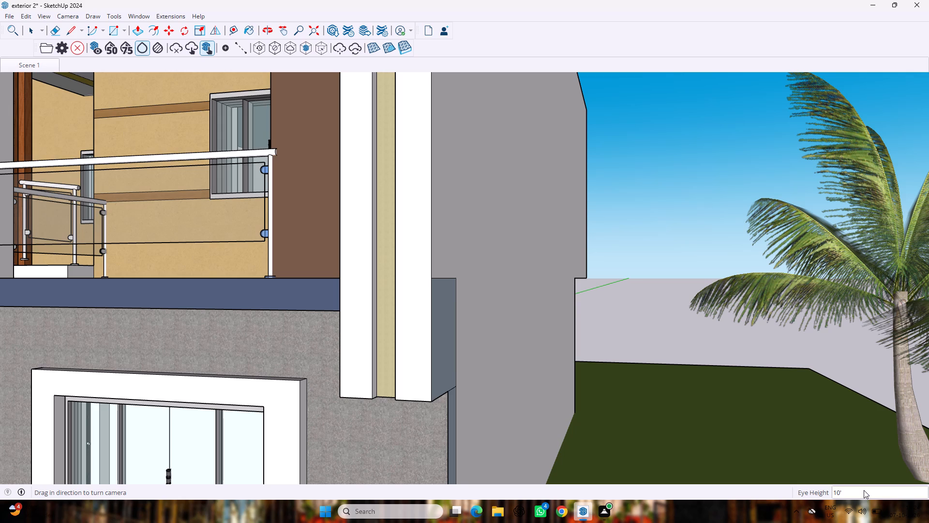
type("20'")
key("Return")
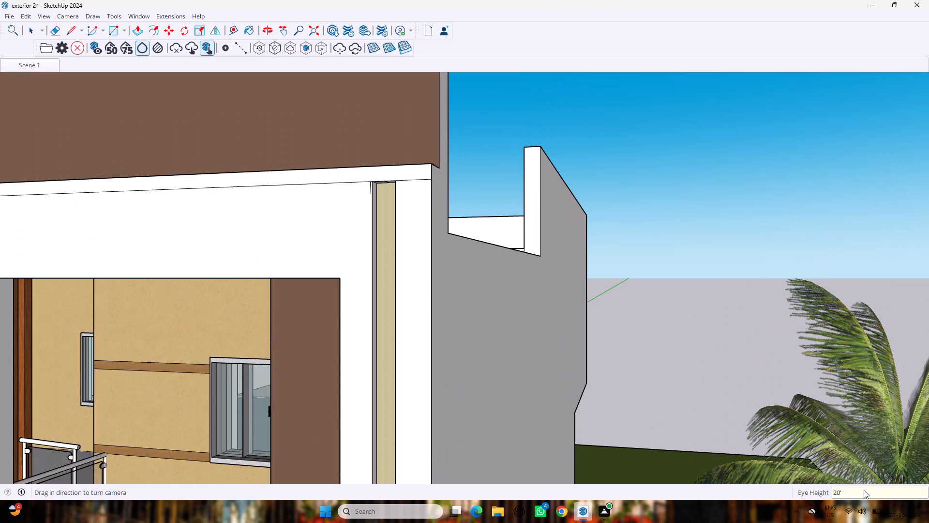
Back away from the roadside viewpoint and orbit to an overall view of the house from its pine-tree side.
scroll(853, 479, "down", 9)
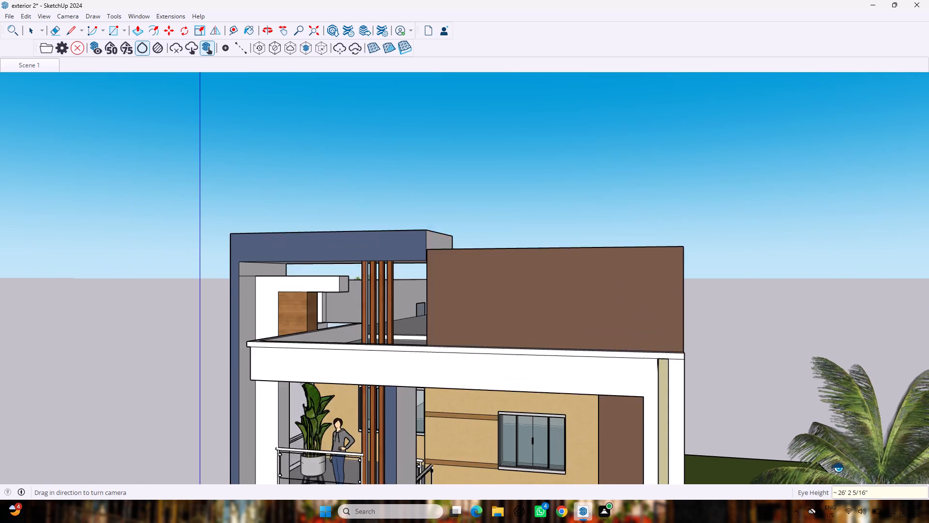
scroll(837, 467, "down", 20)
scroll(837, 467, "down", 1)
scroll(821, 485, "up", 2)
middle_click_drag(821, 487, 817, 484)
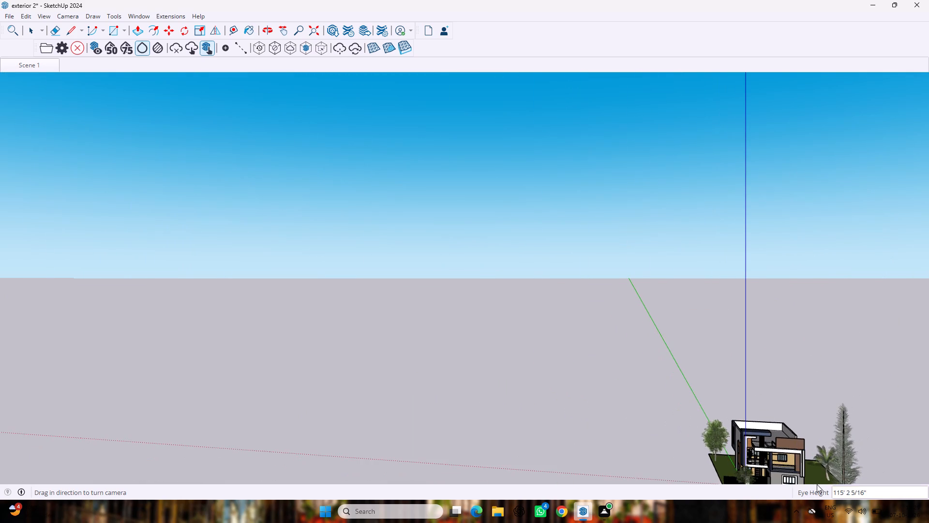
middle_click_drag(817, 484, 815, 483)
scroll(810, 479, "down", 15)
scroll(820, 481, "up", 5)
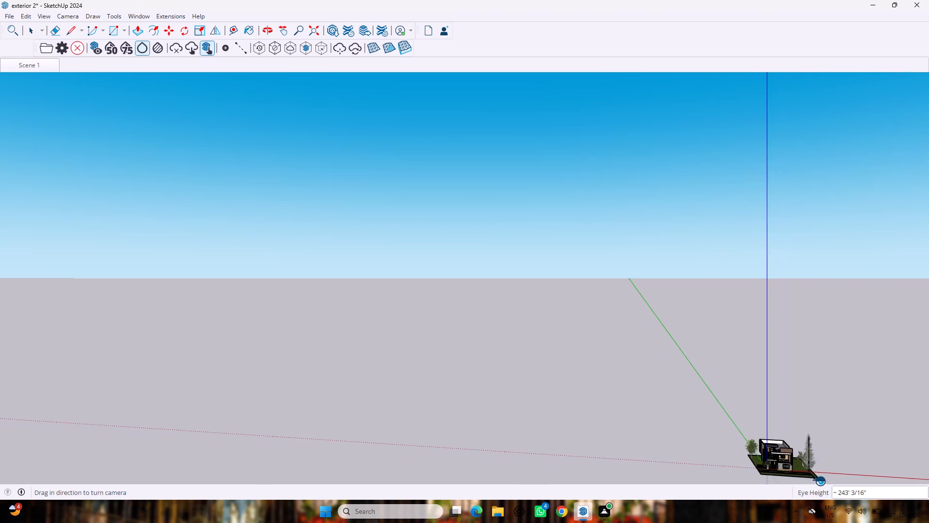
scroll(817, 481, "up", 13)
middle_click_drag(785, 475, 715, 470)
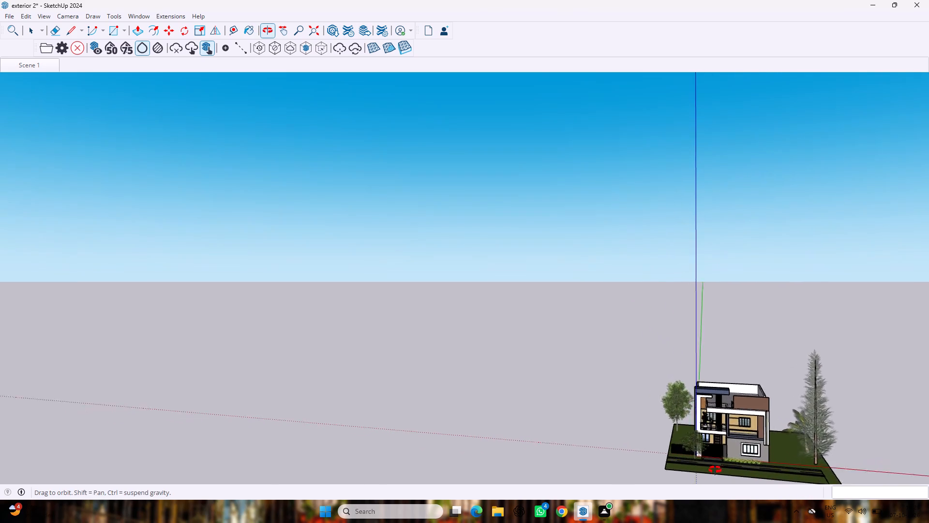
middle_click_drag(715, 470, 684, 469)
scroll(704, 469, "up", 1)
scroll(684, 469, "down", 12)
scroll(692, 472, "up", 4)
scroll(716, 473, "down", 1)
scroll(741, 477, "up", 3)
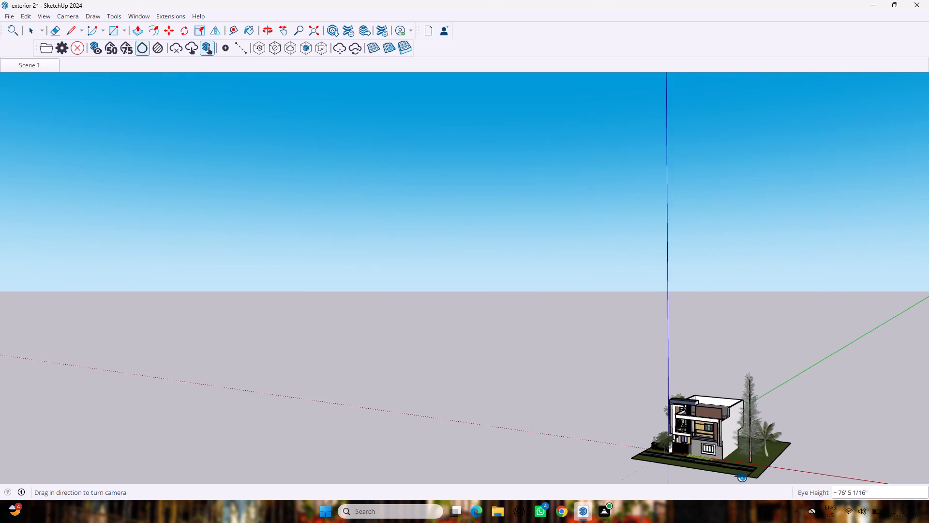
scroll(741, 477, "up", 14)
key("space")
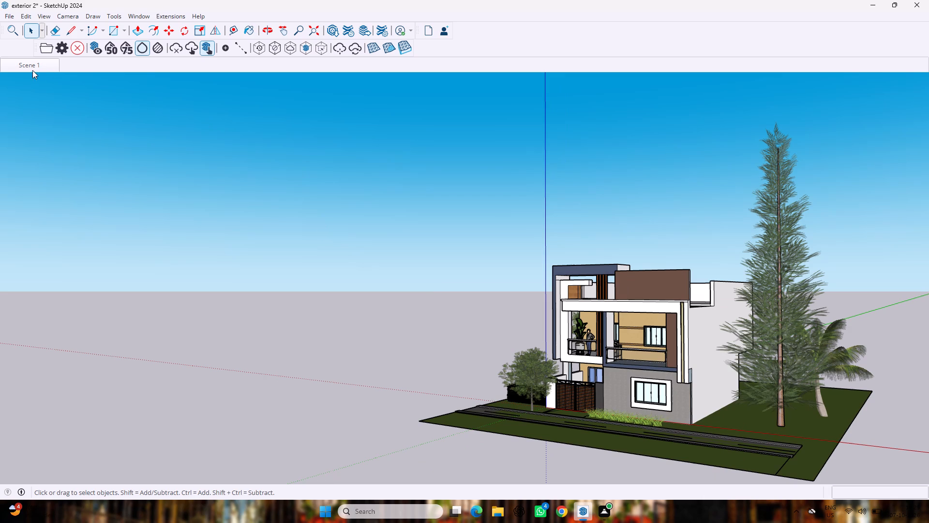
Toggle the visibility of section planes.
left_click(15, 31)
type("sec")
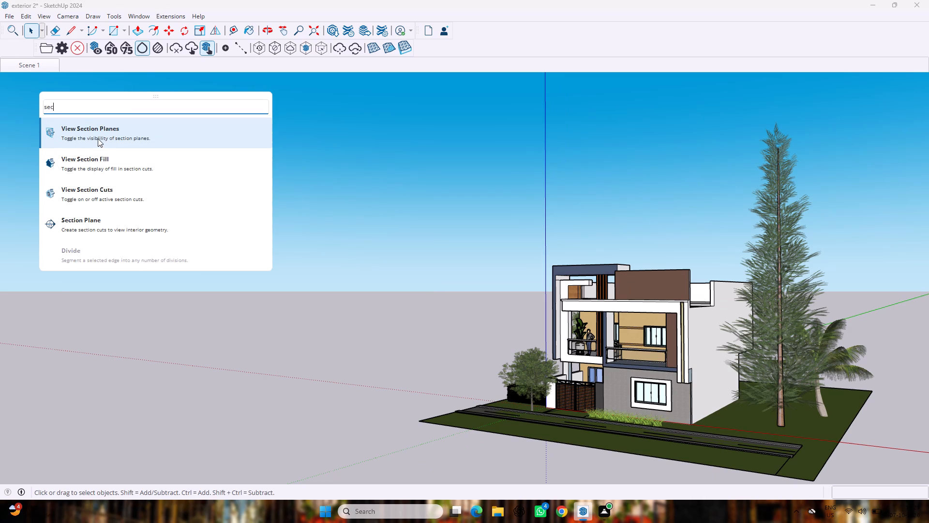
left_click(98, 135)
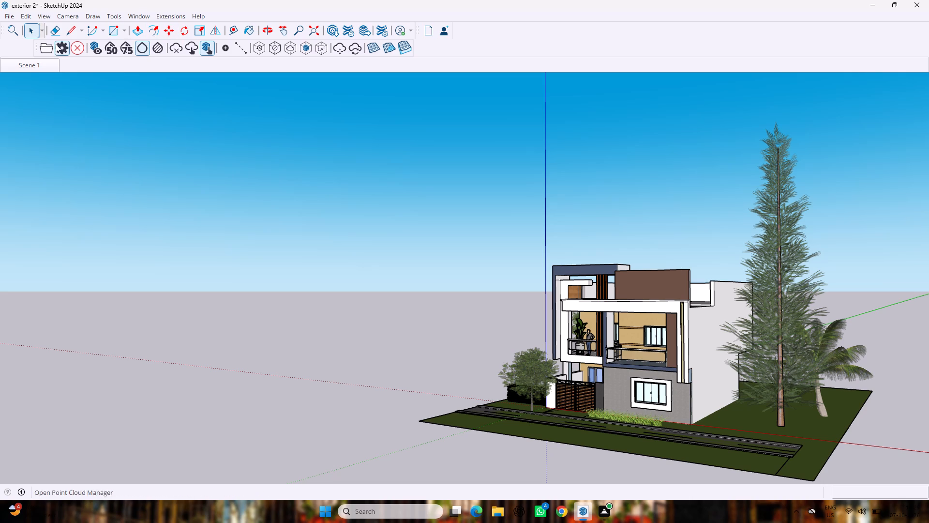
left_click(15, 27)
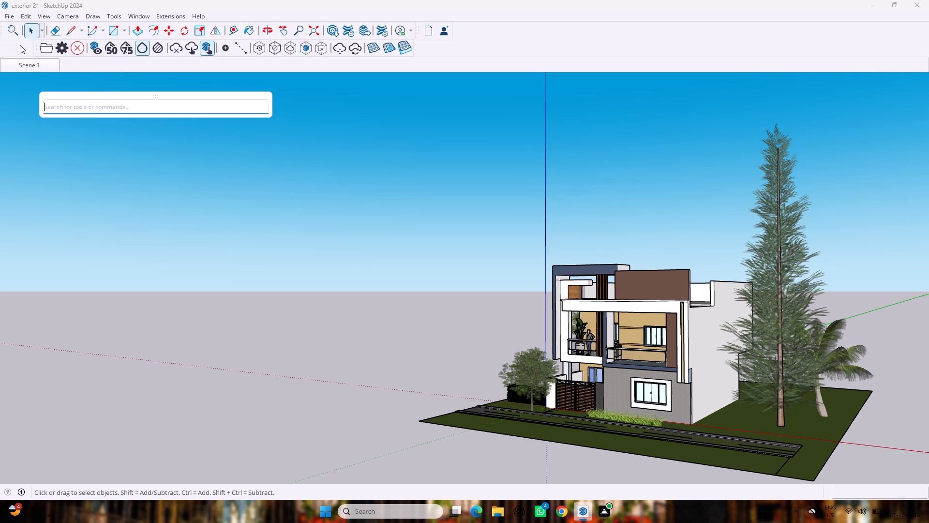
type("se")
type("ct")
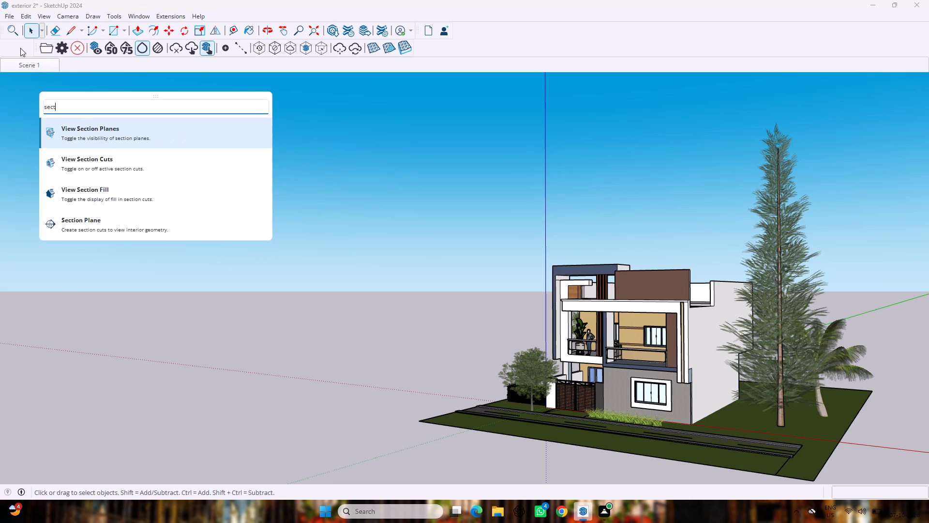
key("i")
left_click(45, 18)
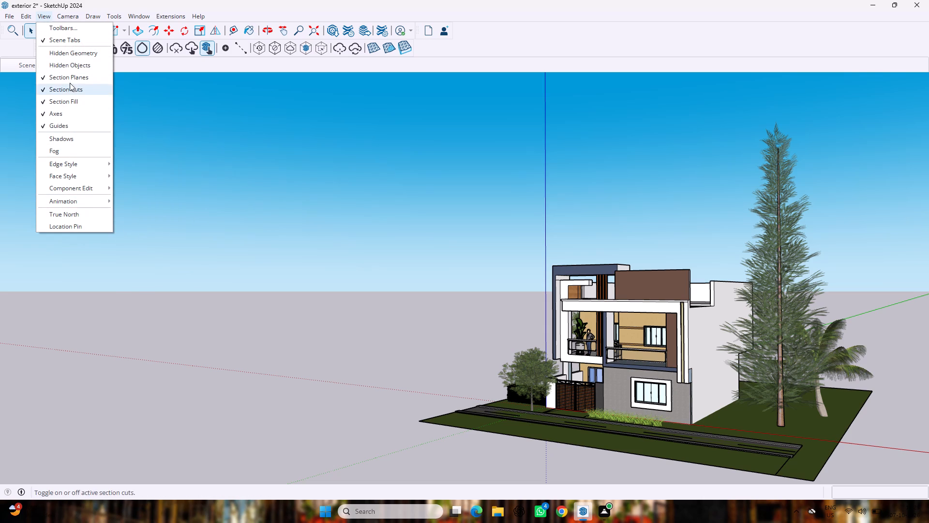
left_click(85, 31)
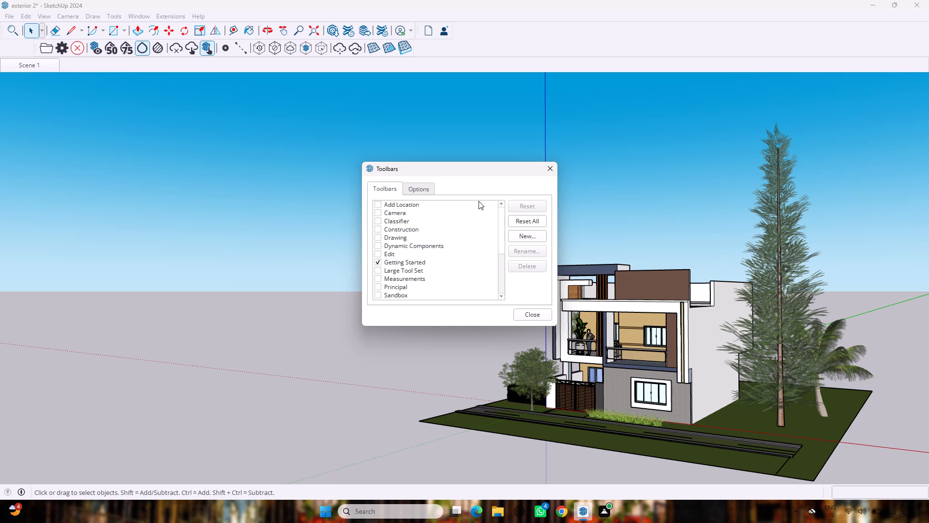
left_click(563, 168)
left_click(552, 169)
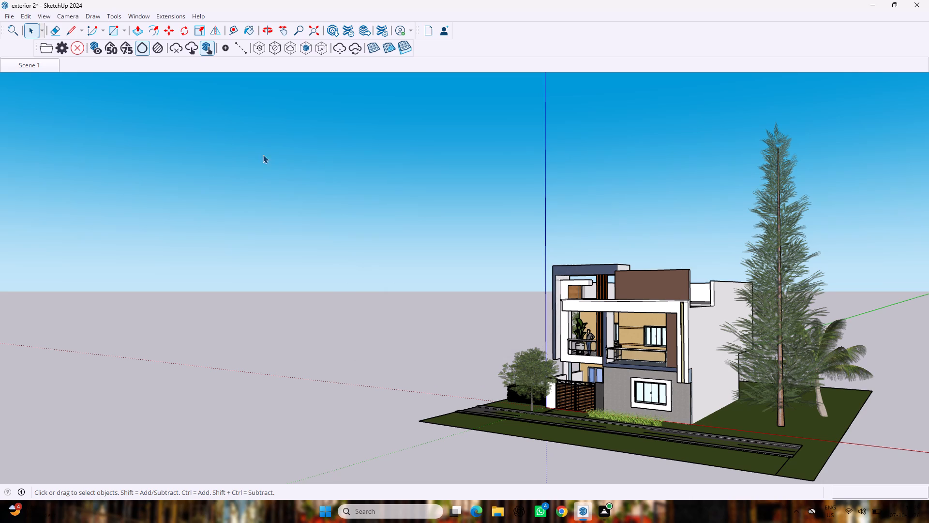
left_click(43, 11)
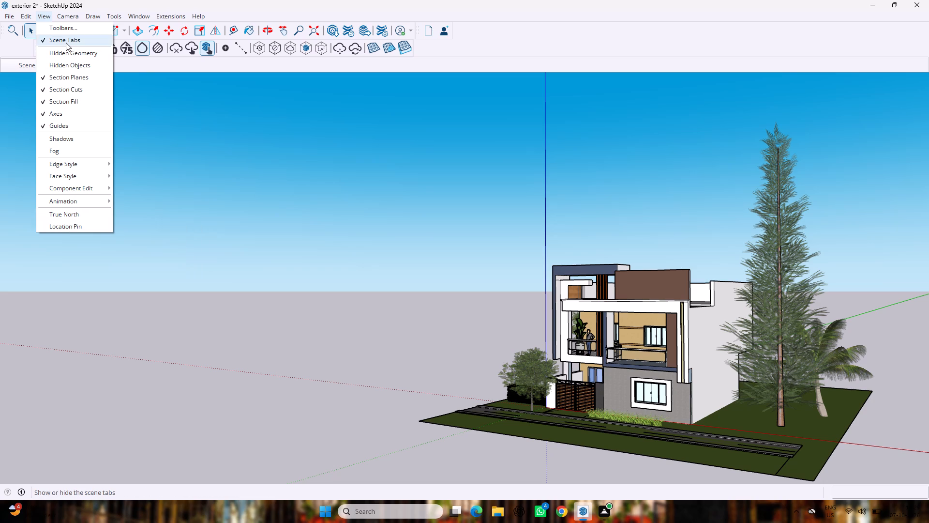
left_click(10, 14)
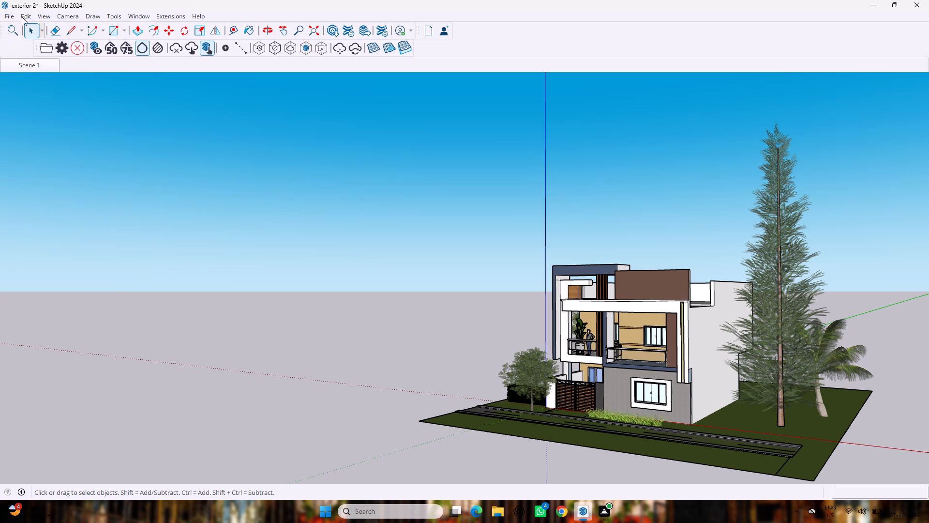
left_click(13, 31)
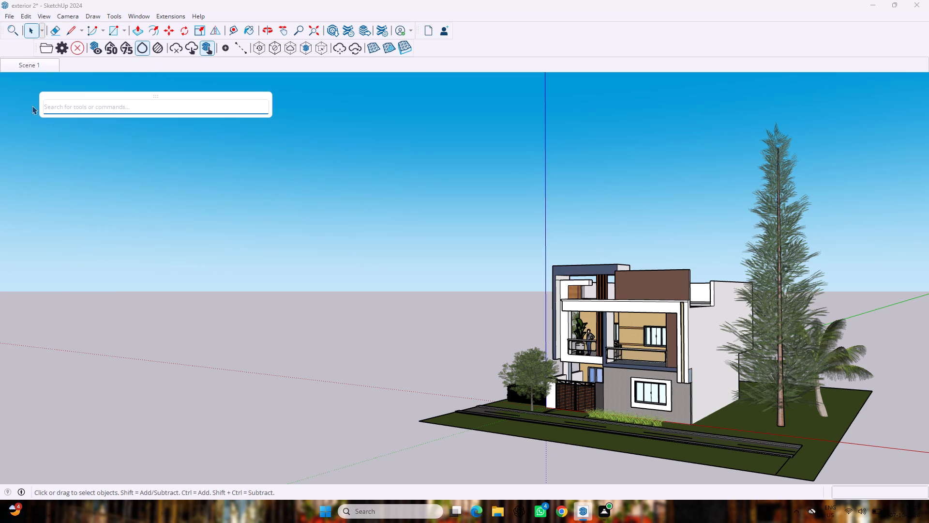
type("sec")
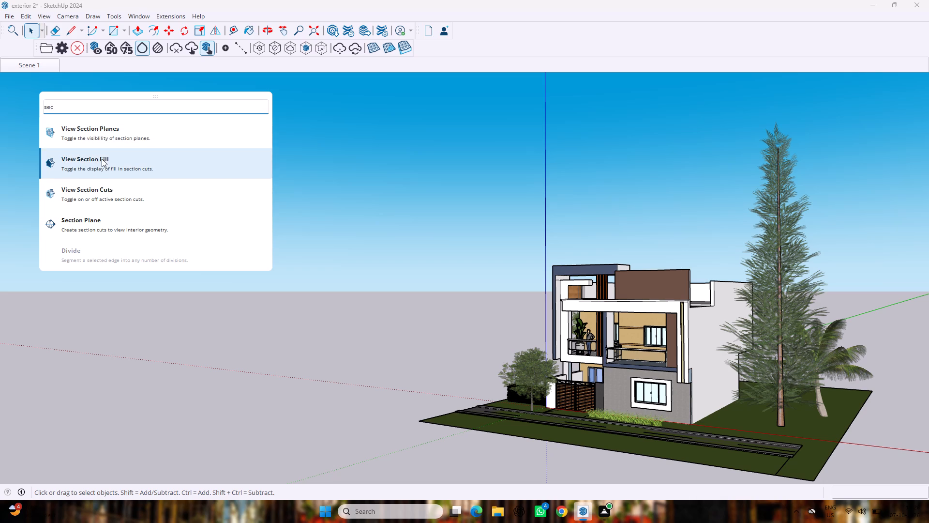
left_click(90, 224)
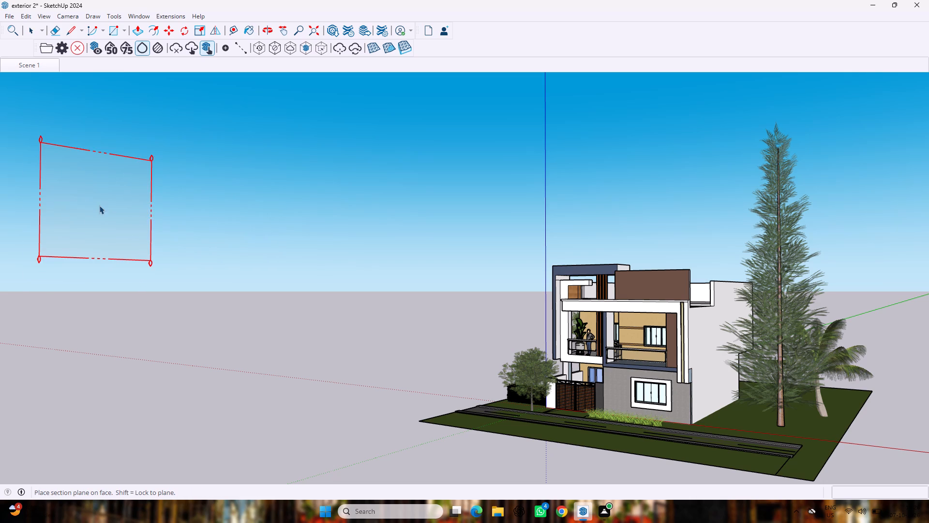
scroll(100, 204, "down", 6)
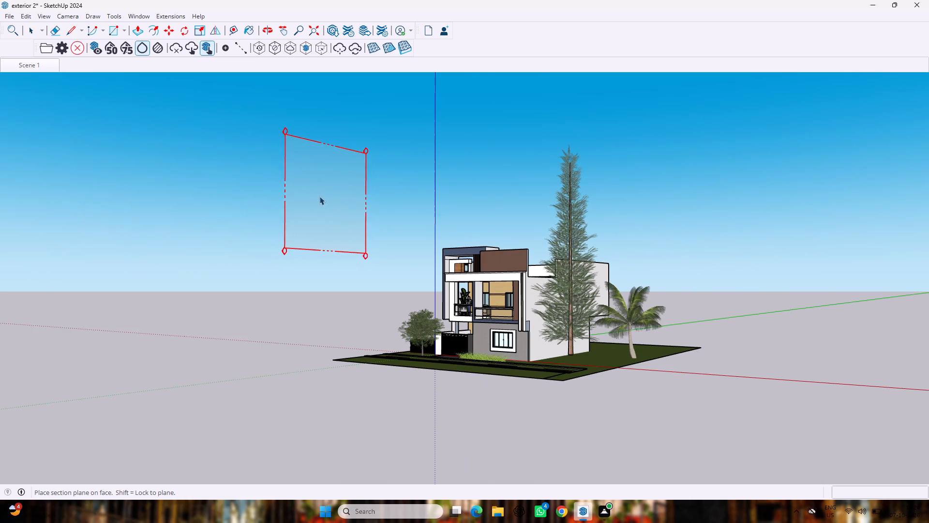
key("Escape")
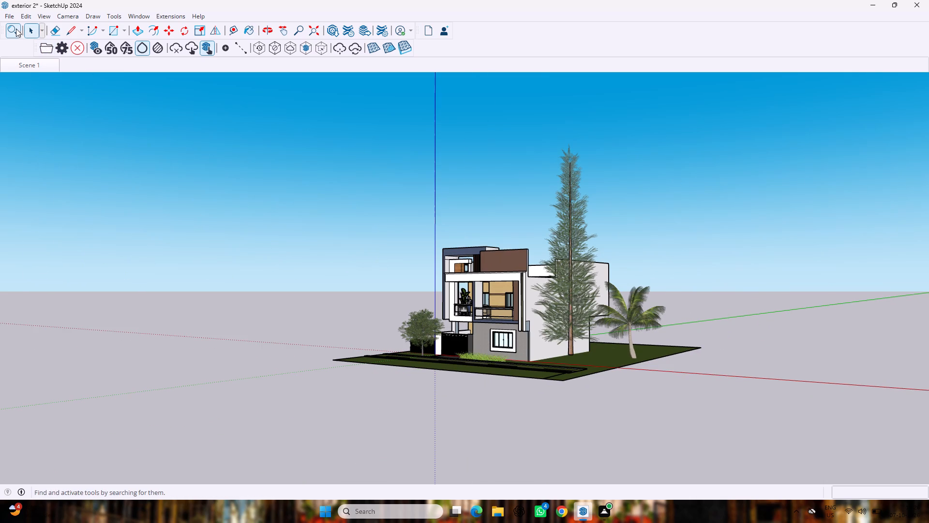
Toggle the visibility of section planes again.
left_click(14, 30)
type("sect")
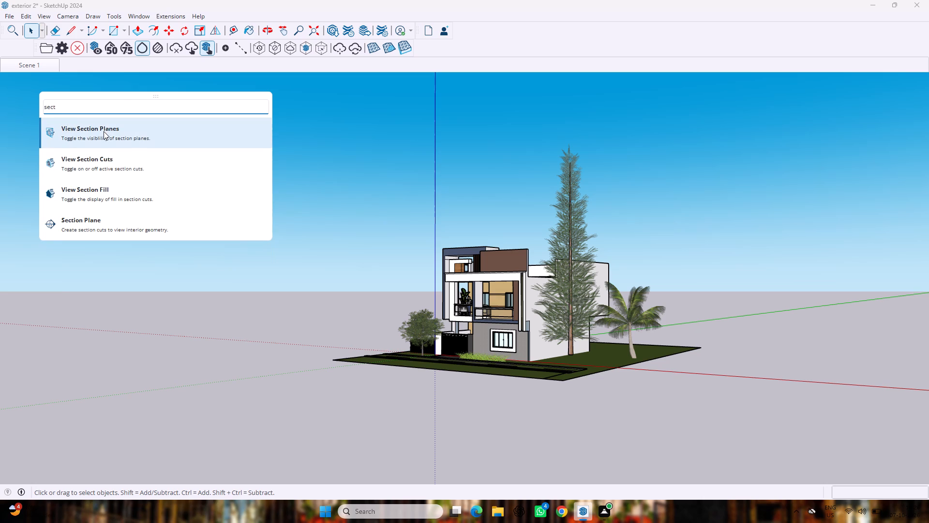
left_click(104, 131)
Examine the whole house and plot from above and from the pine-tree side, ending at a low view from the hedge corner.
scroll(144, 119, "down", 4)
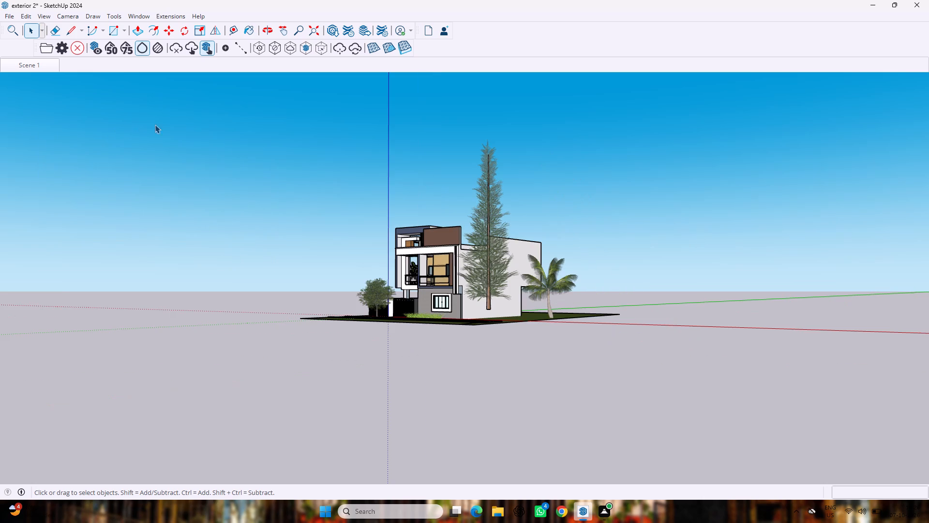
scroll(397, 150, "up", 3)
middle_click_drag(399, 139, 431, 292)
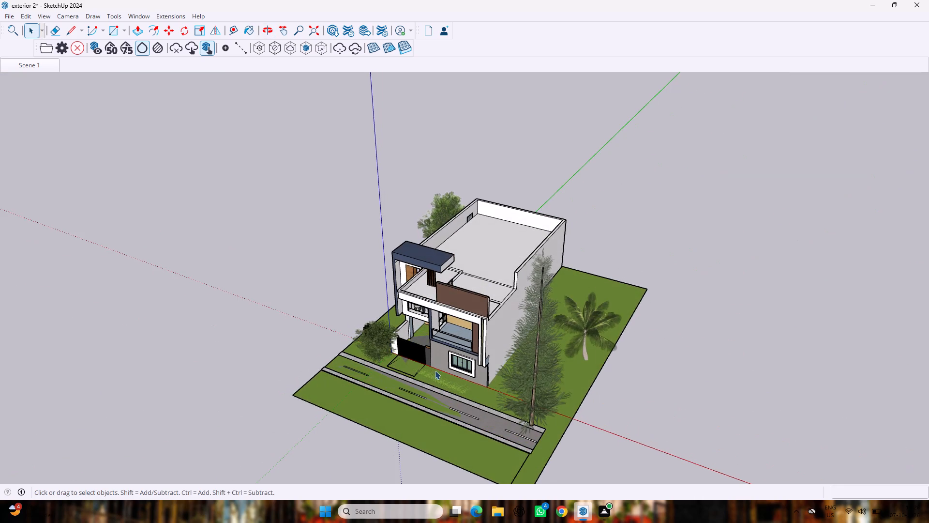
scroll(435, 368, "up", 3)
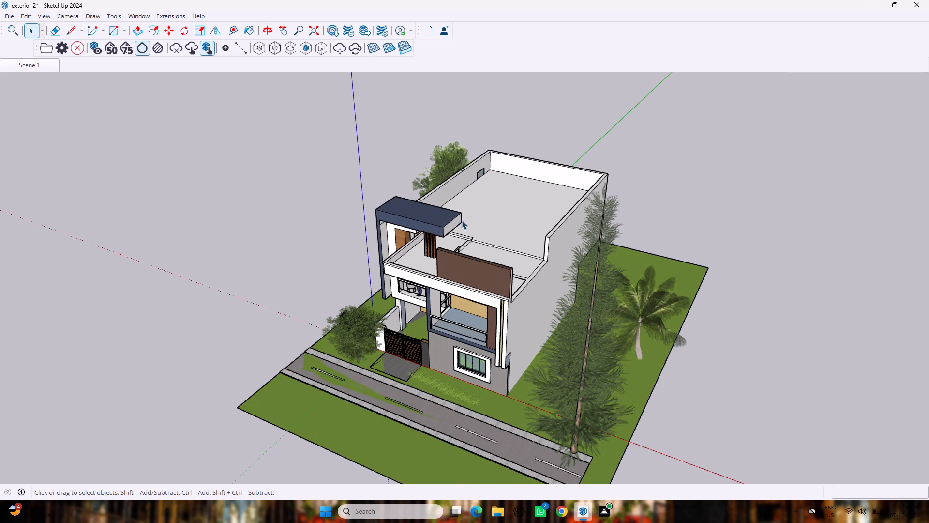
scroll(474, 218, "up", 4)
middle_click_drag(475, 219, 474, 164)
scroll(474, 164, "down", 3)
middle_click_drag(474, 170, 475, 187)
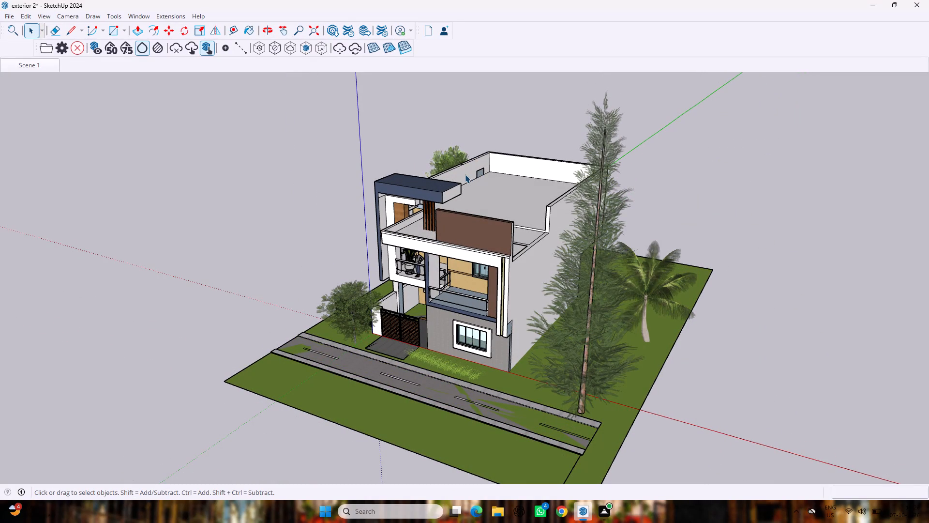
middle_click_drag(502, 408, 522, 341)
scroll(502, 408, "up", 1)
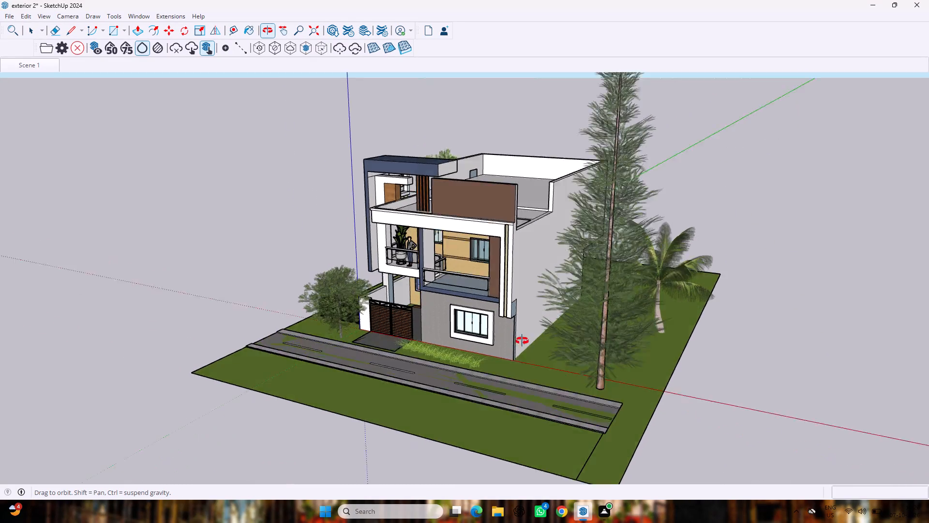
middle_click_drag(522, 341, 753, 336)
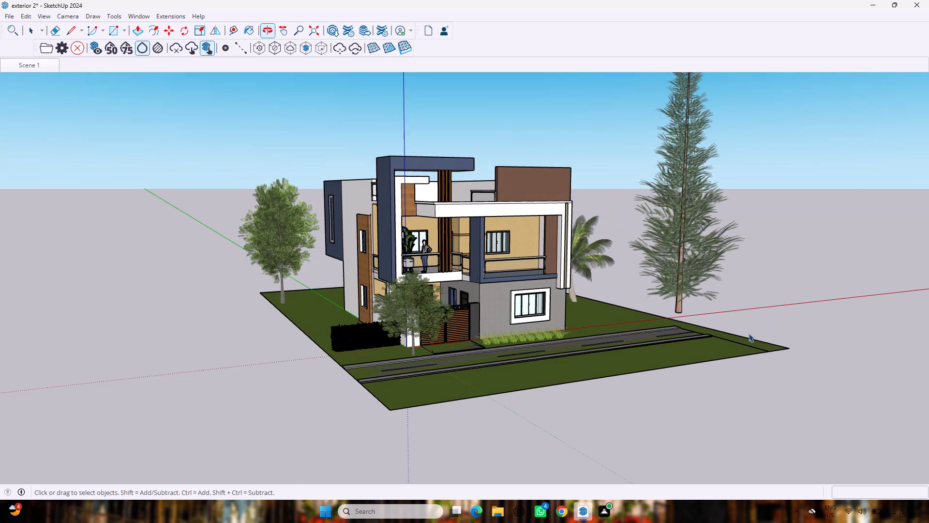
scroll(405, 371, "up", 2)
middle_click_drag(405, 372, 437, 322)
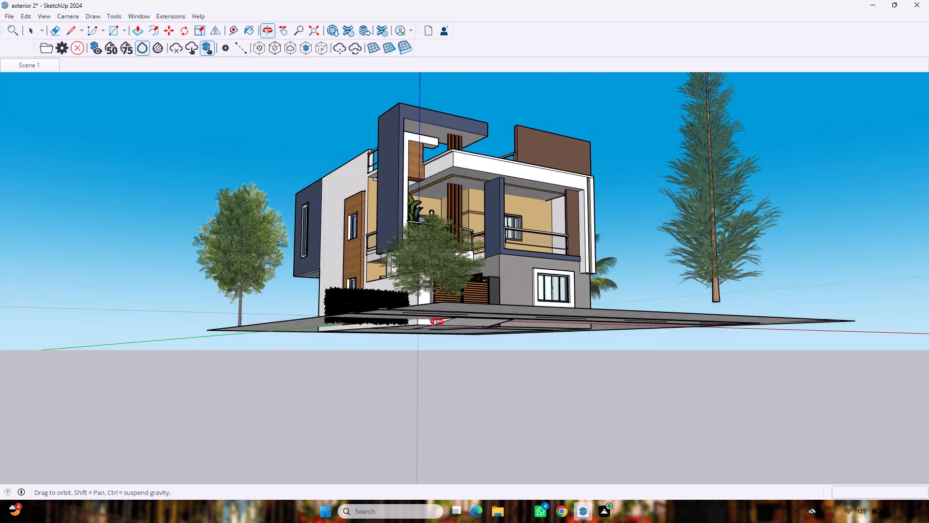
middle_click_drag(437, 322, 437, 334)
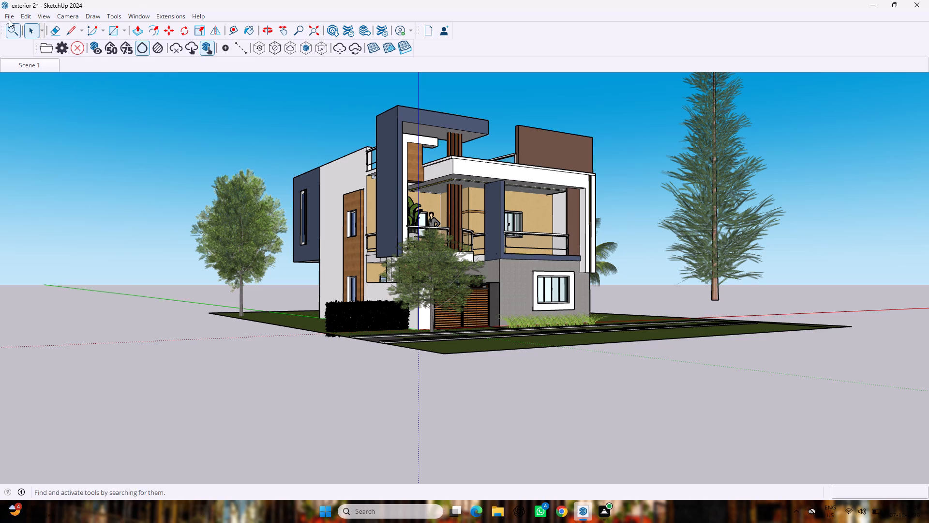
Place a horizontal section plane on the main roof slab, accepting the default name and symbol.
left_click(16, 32)
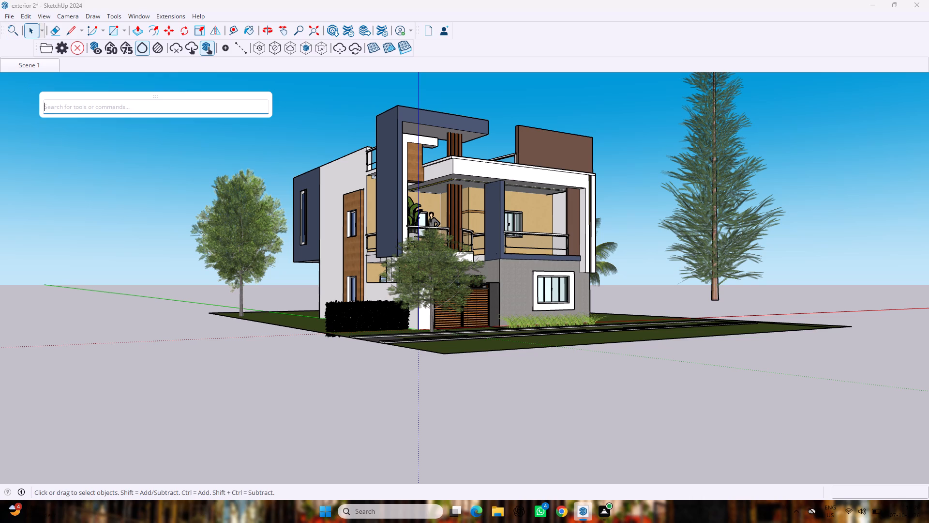
type("se")
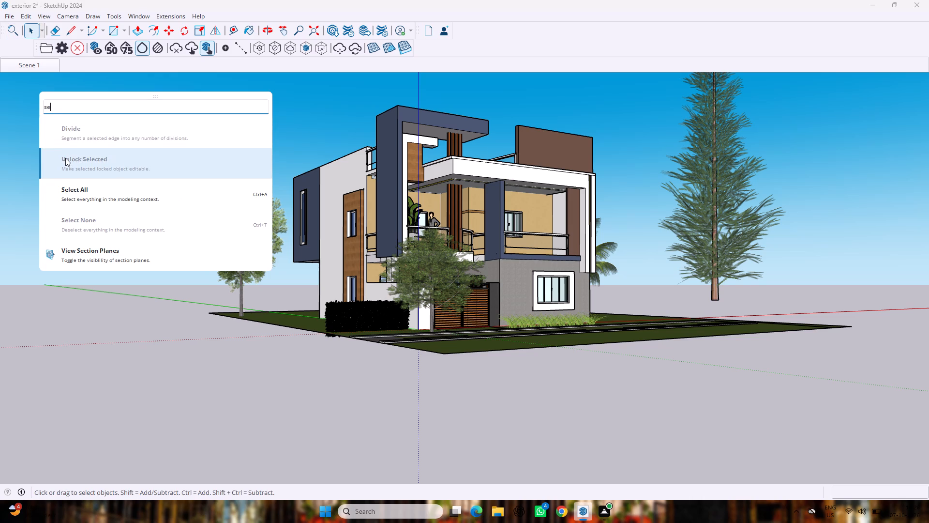
type("ct")
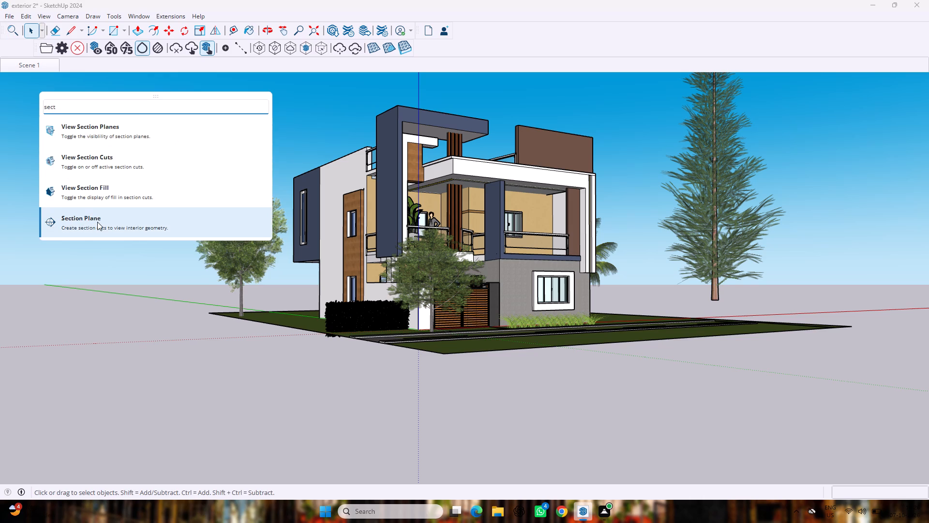
scroll(97, 215, "down", 3)
left_click(97, 214)
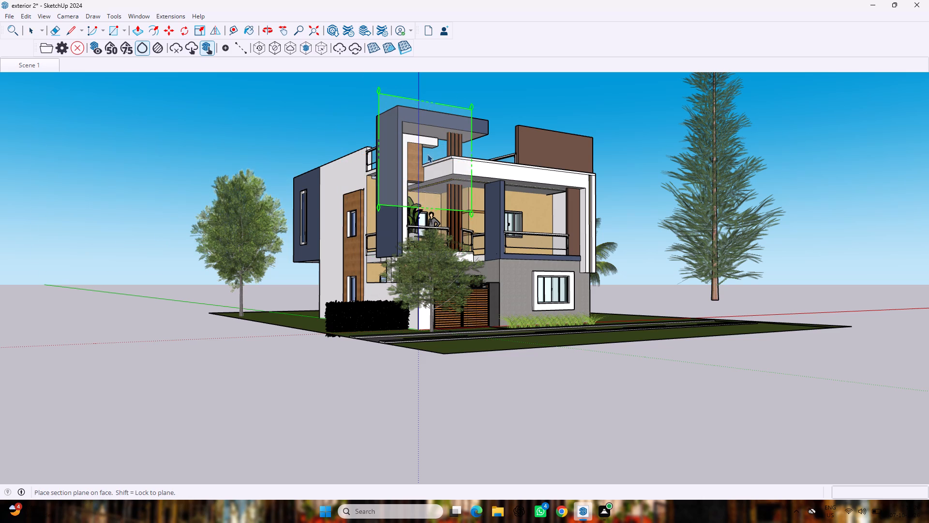
middle_click_drag(428, 154, 463, 344)
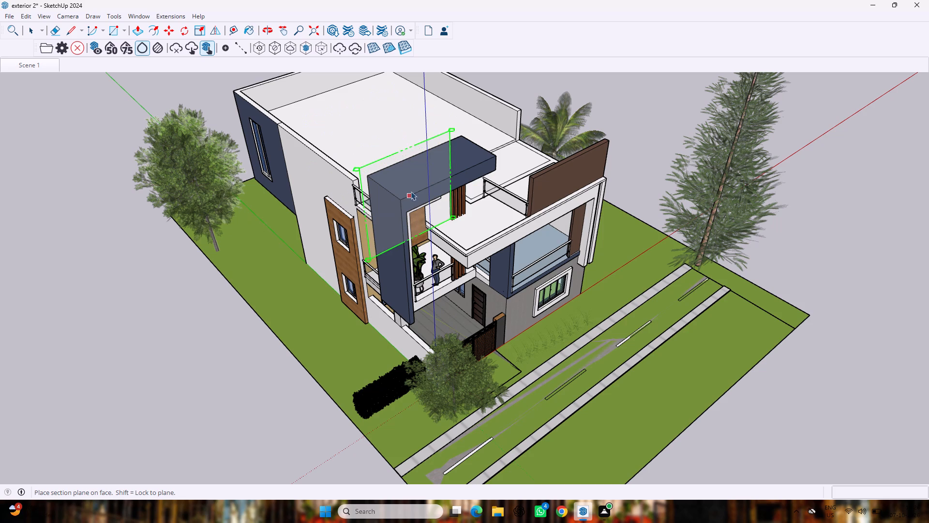
scroll(404, 166, "down", 6)
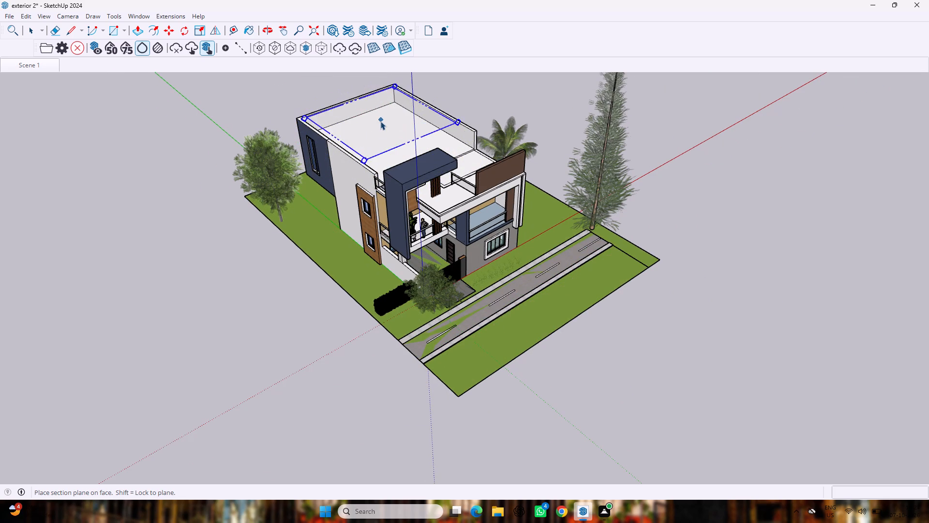
left_click(380, 122)
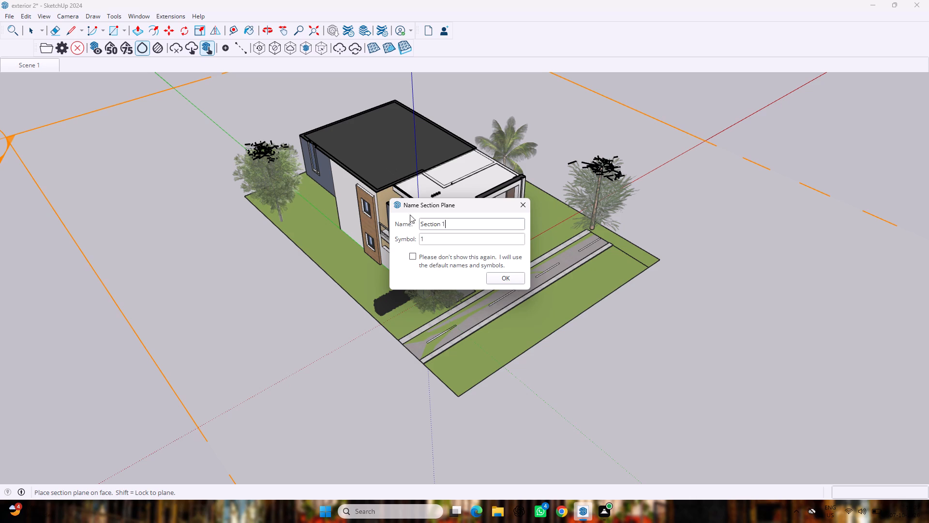
left_click(508, 282)
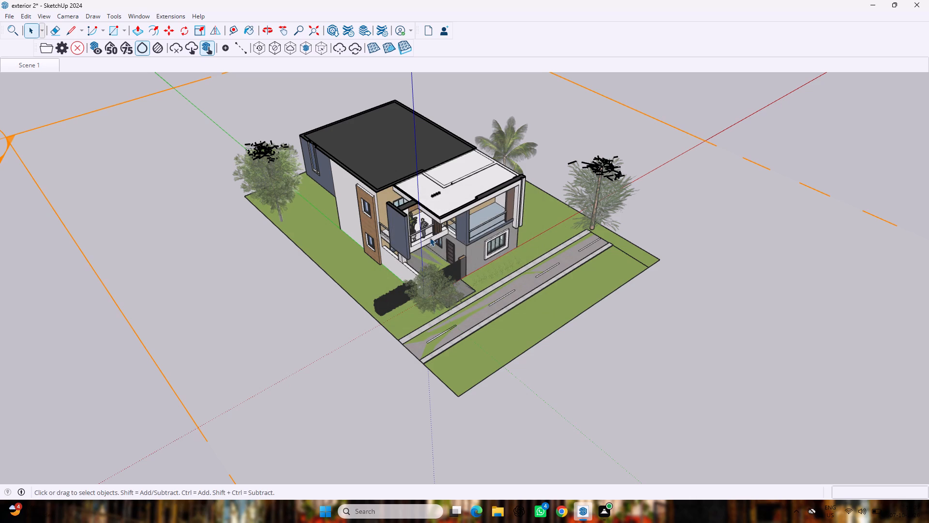
Return to the saved Scene 1 view and update that scene.
left_click(39, 60)
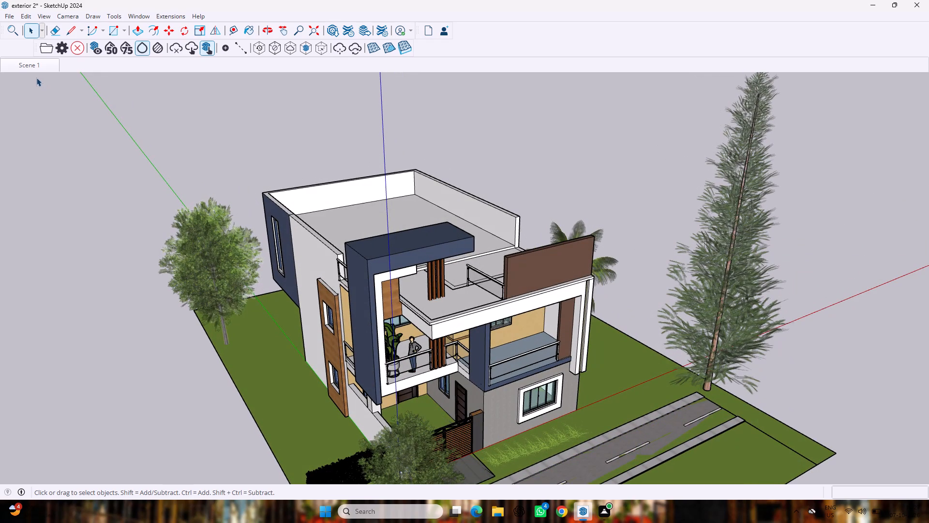
right_click(33, 64)
left_click(64, 108)
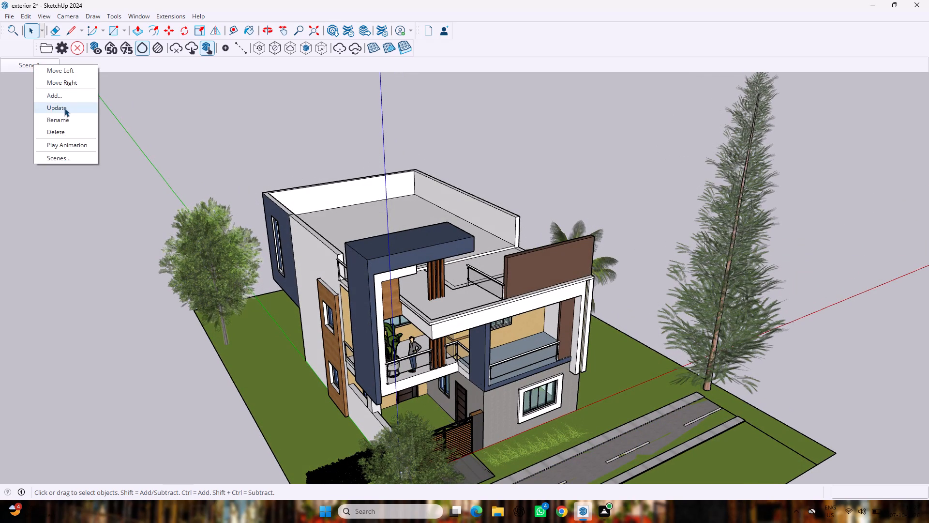
Add a second scene from the current view.
right_click(54, 67)
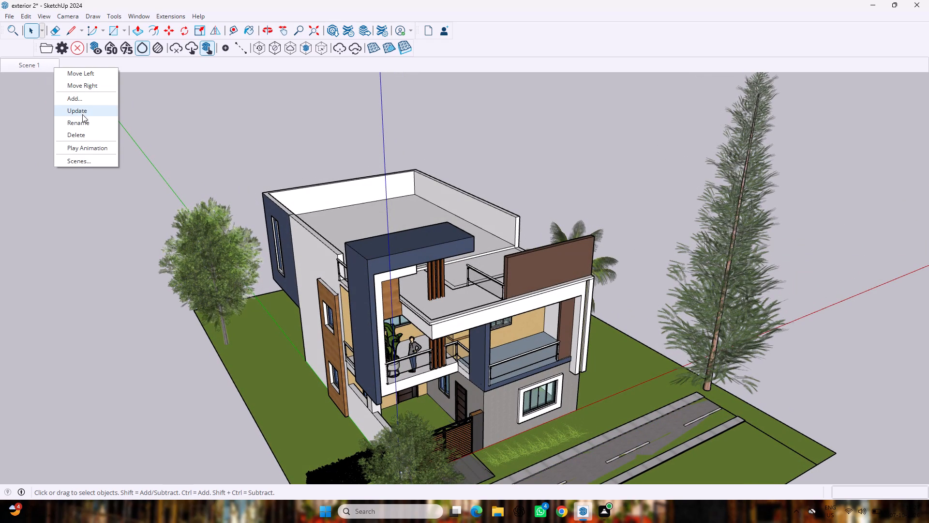
left_click(83, 97)
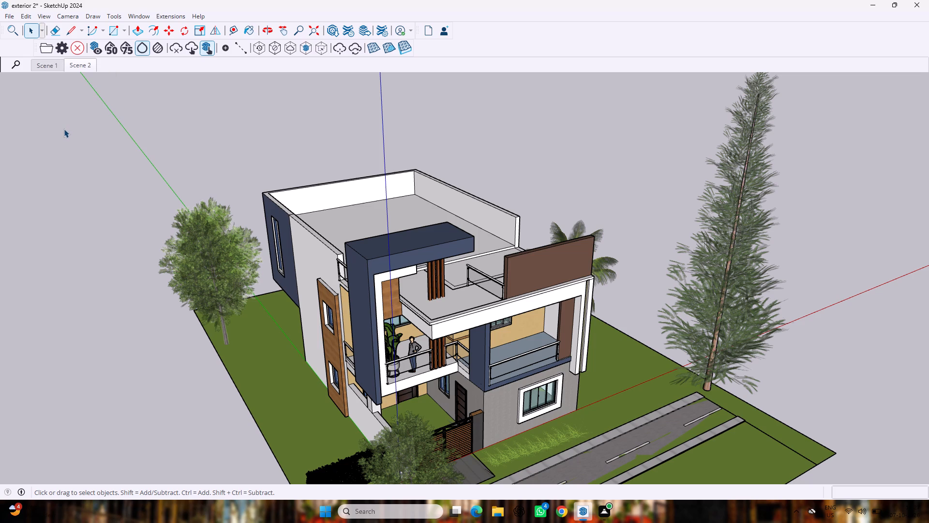
Switch back to Scene 1.
left_click(44, 67)
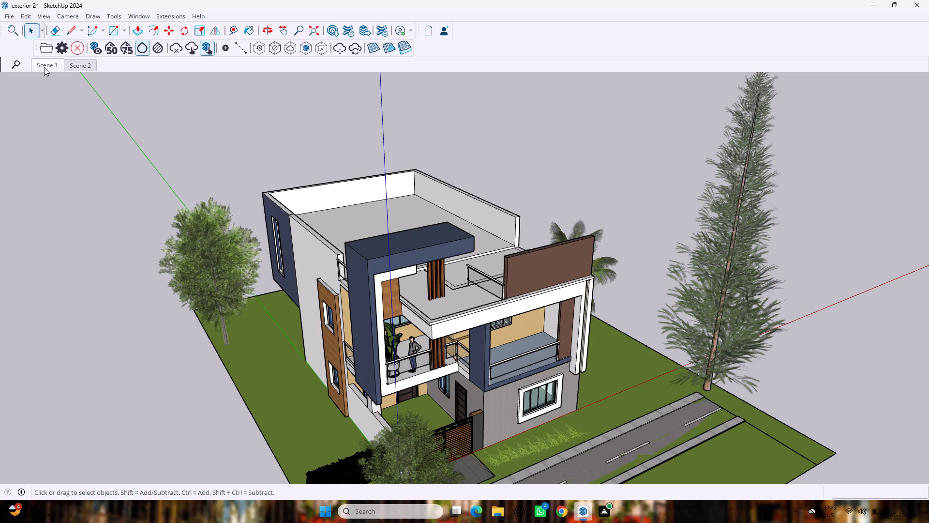
right_click(44, 66)
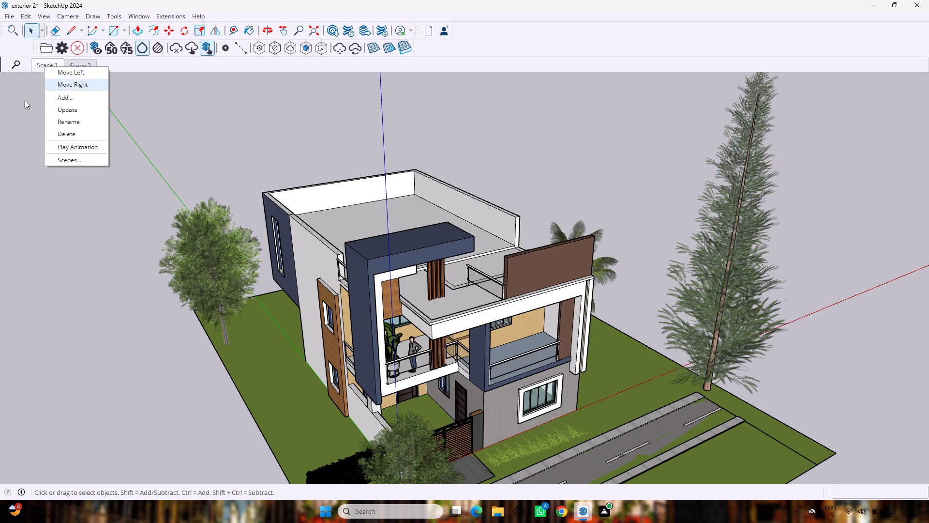
left_click(25, 100)
left_click(19, 61)
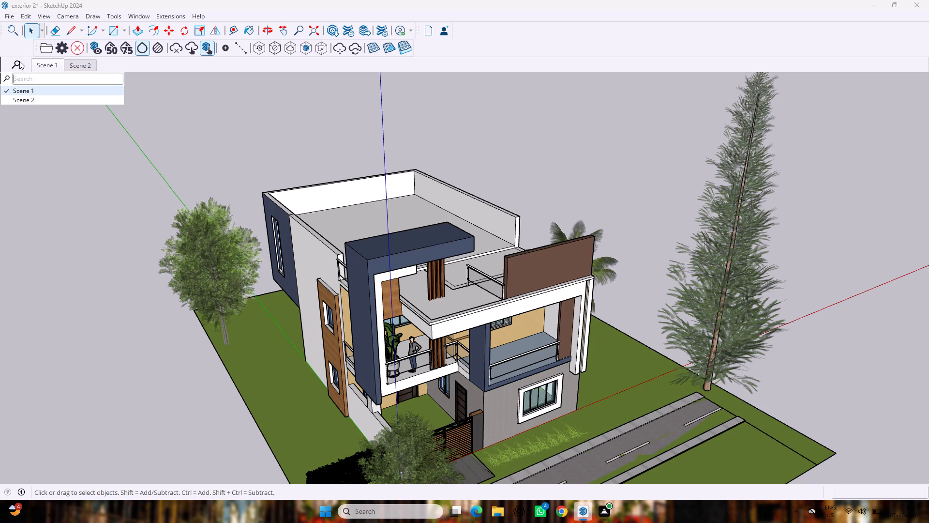
left_click(14, 61)
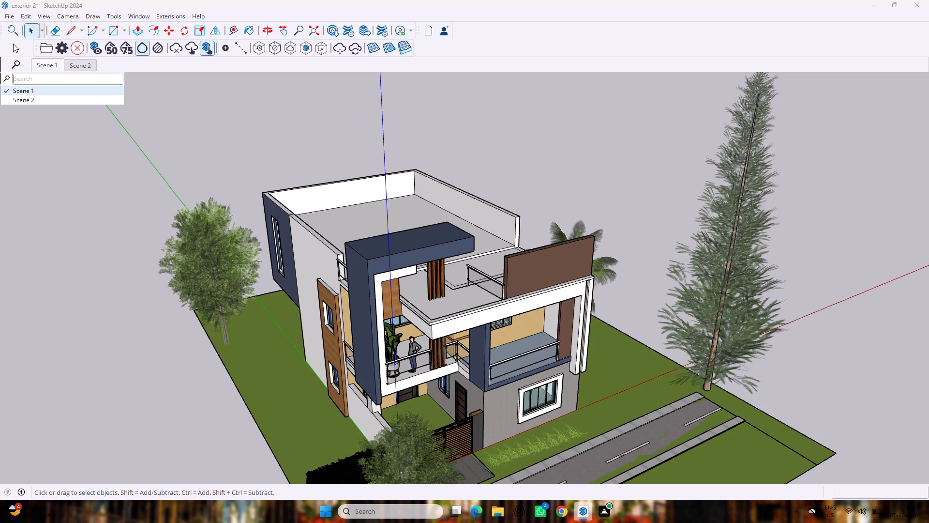
Place another horizontal section plane on the top face of the navy frame above the balcony.
left_click(14, 33)
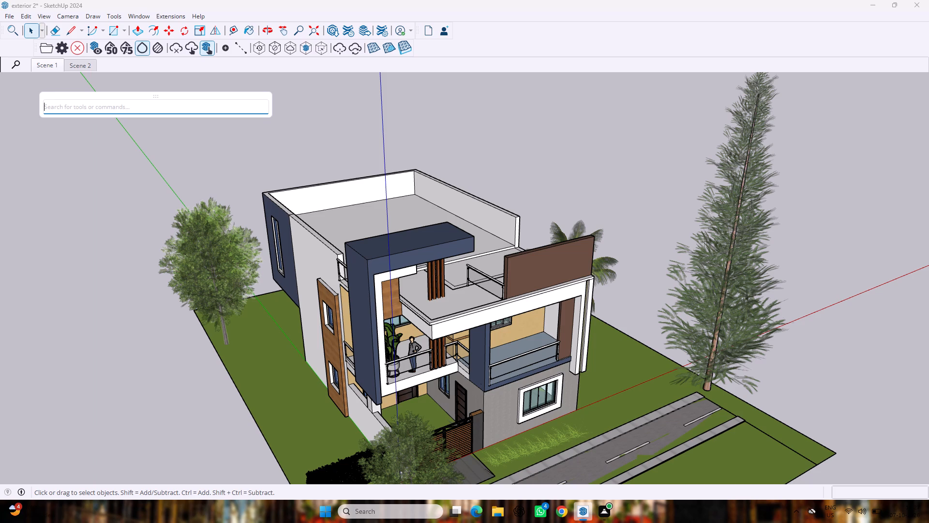
type("se")
type("ct")
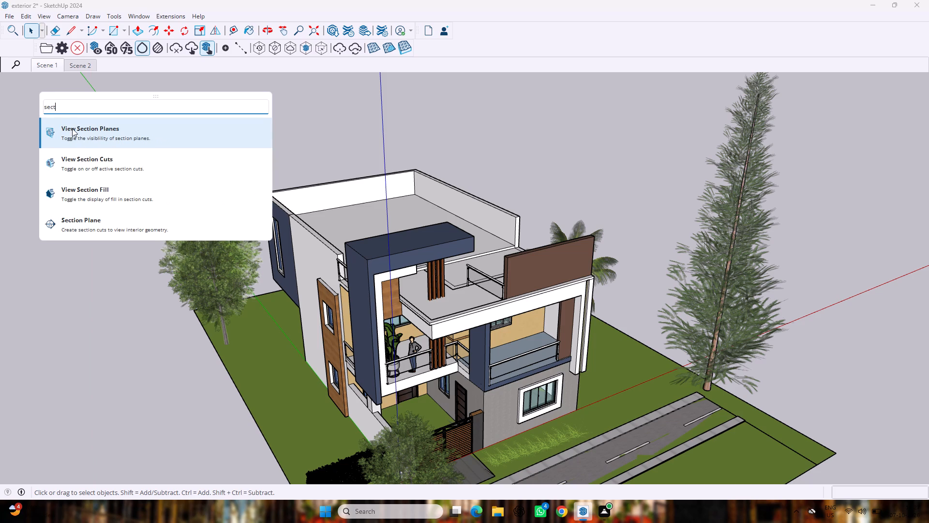
left_click(99, 223)
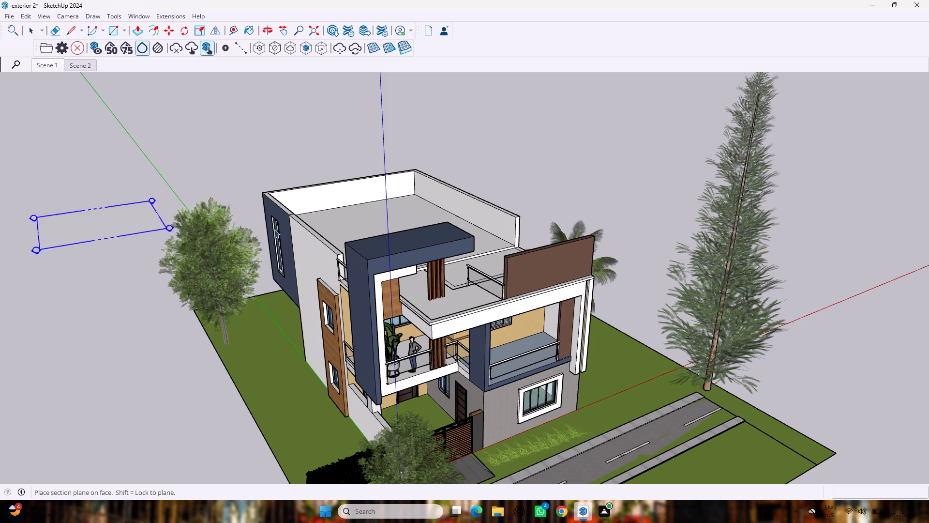
scroll(394, 250, "up", 3)
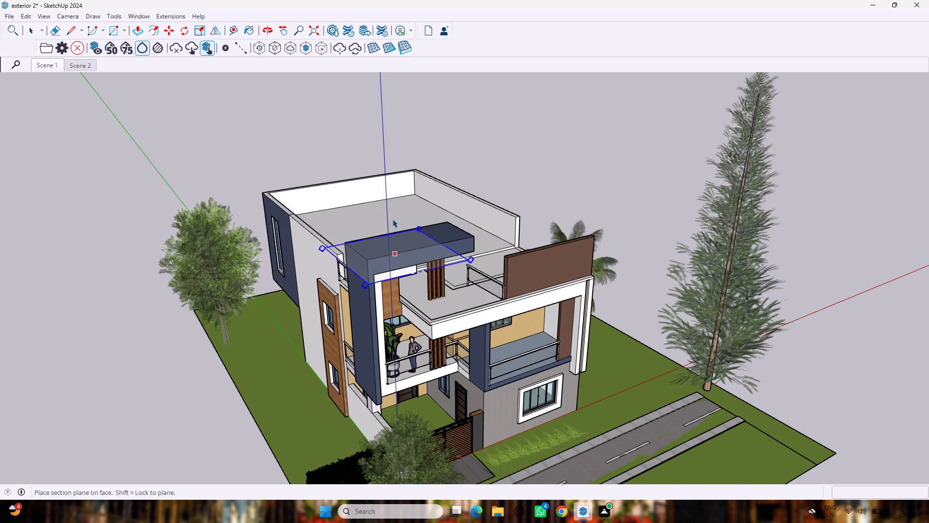
middle_click_drag(405, 267, 396, 214)
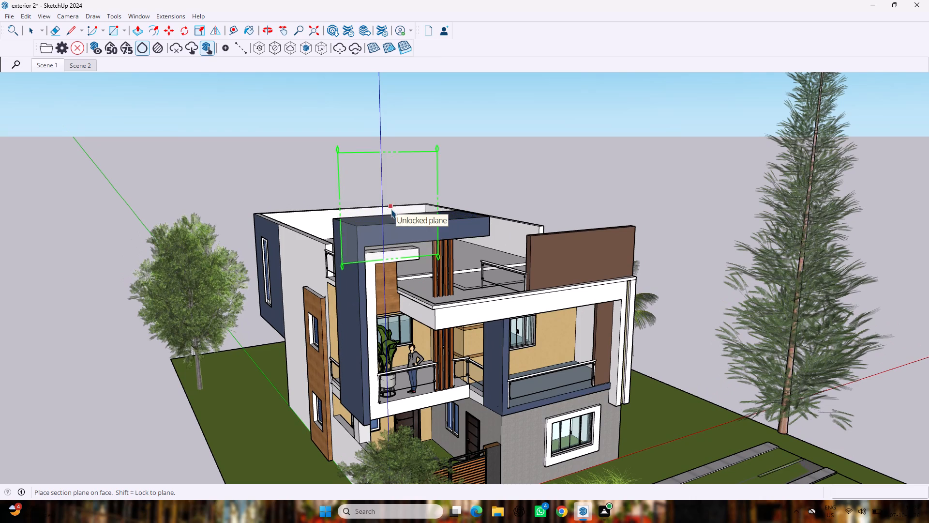
middle_click_drag(390, 207, 397, 228)
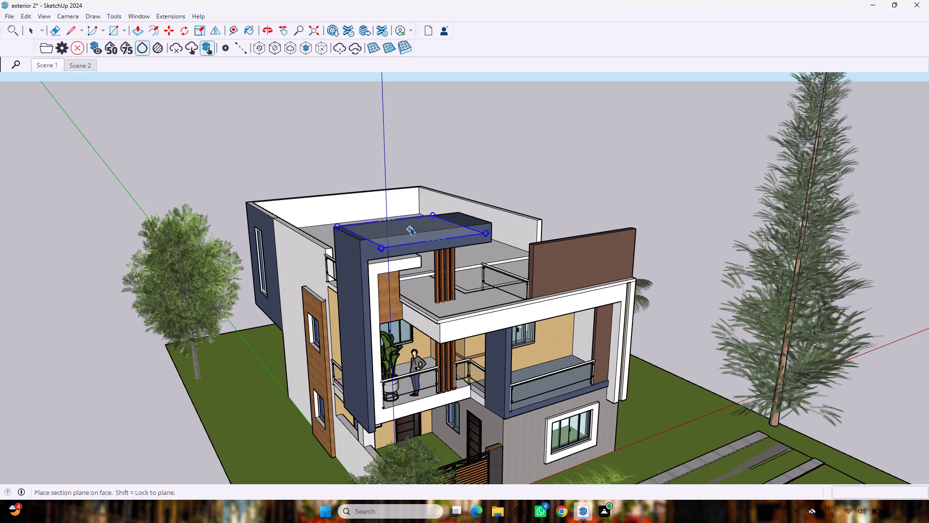
left_click(410, 225)
Name the new section plane Section 1 and give it the symbol 1.
scroll(409, 222, "down", 2)
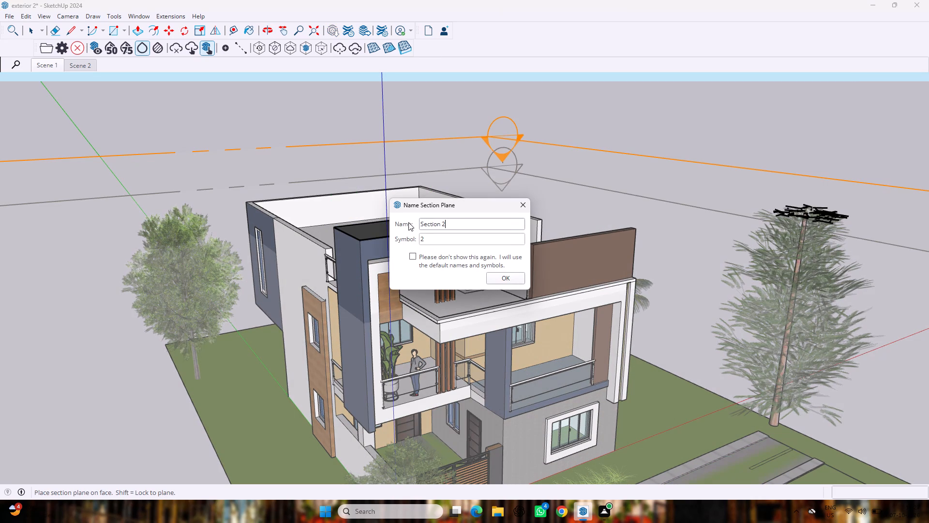
left_click(427, 241)
left_click(448, 227)
key("BackSpace")
key("1")
left_click(436, 243)
key("BackSpace")
key("1")
left_click(504, 276)
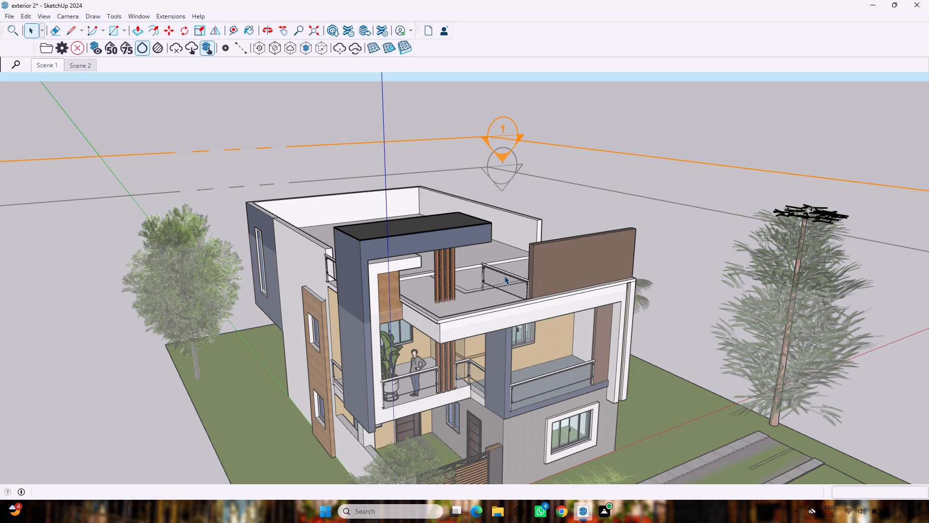
Select both horizontal section planes together and move them straight up about 47' above their current height.
scroll(504, 276, "down", 20)
scroll(504, 276, "down", 2)
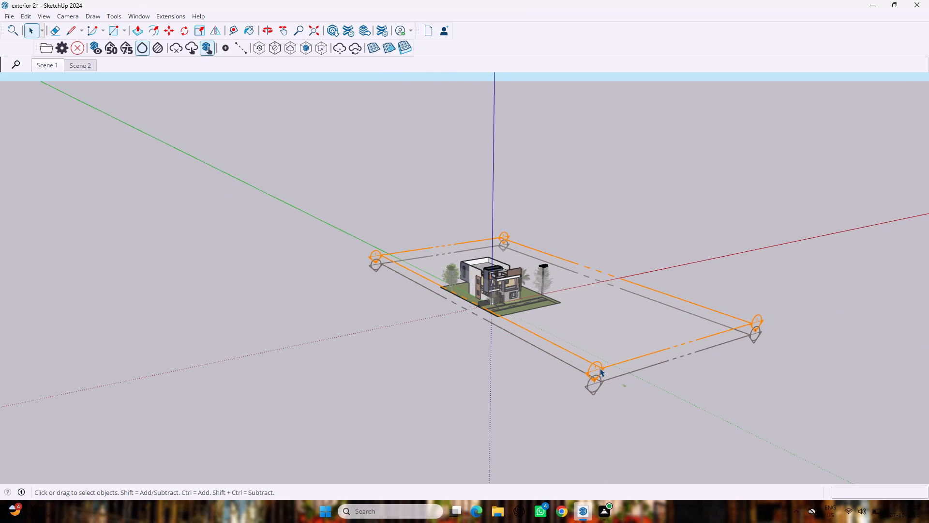
left_click_drag(599, 368, 572, 332)
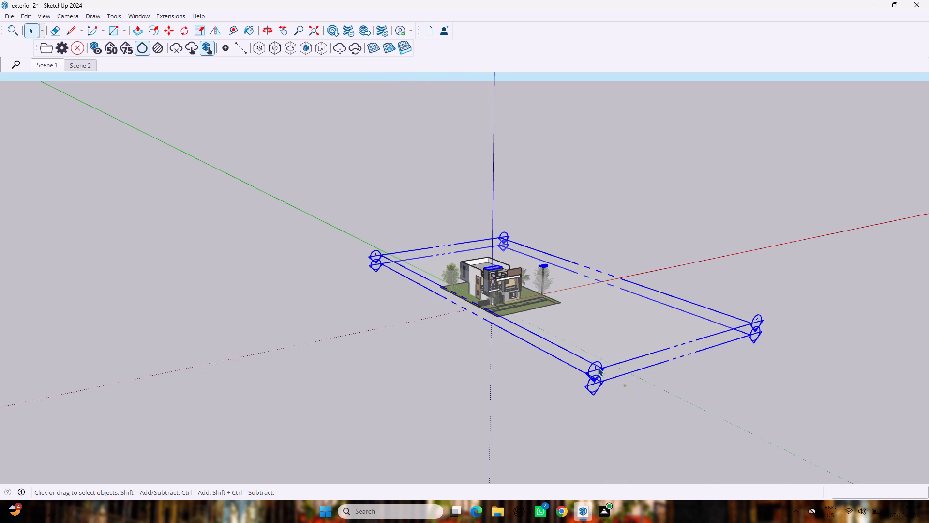
left_click_drag(599, 368, 574, 343)
key("m")
left_click_drag(600, 369, 528, 279)
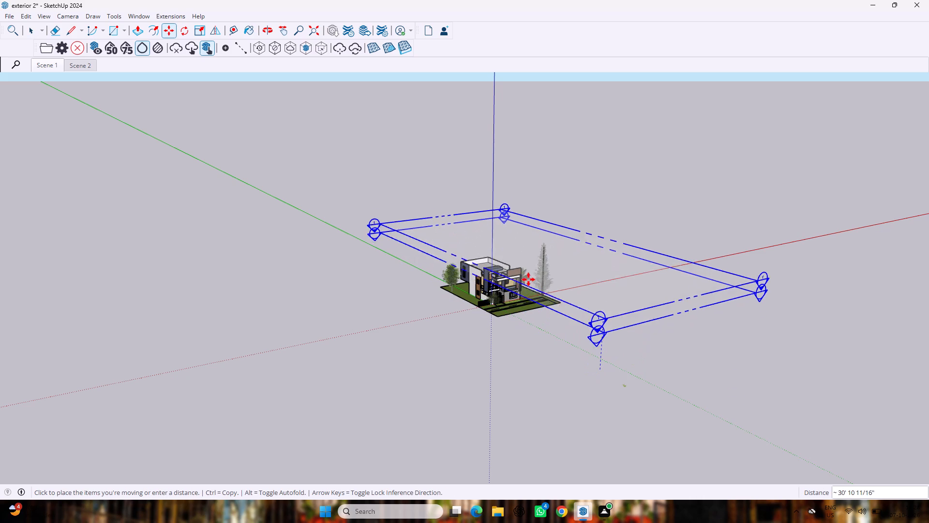
left_click_drag(528, 279, 491, 285)
scroll(497, 284, "up", 2)
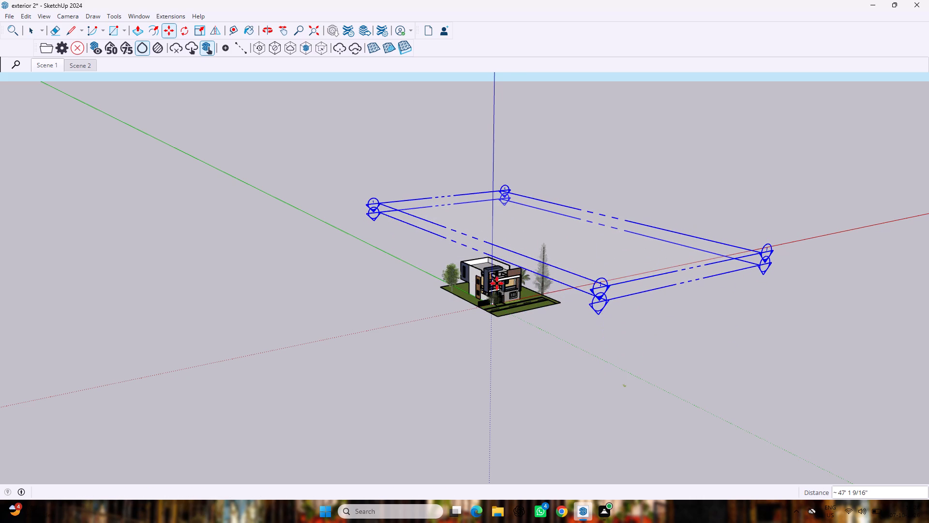
scroll(497, 283, "up", 6)
scroll(607, 318, "up", 6)
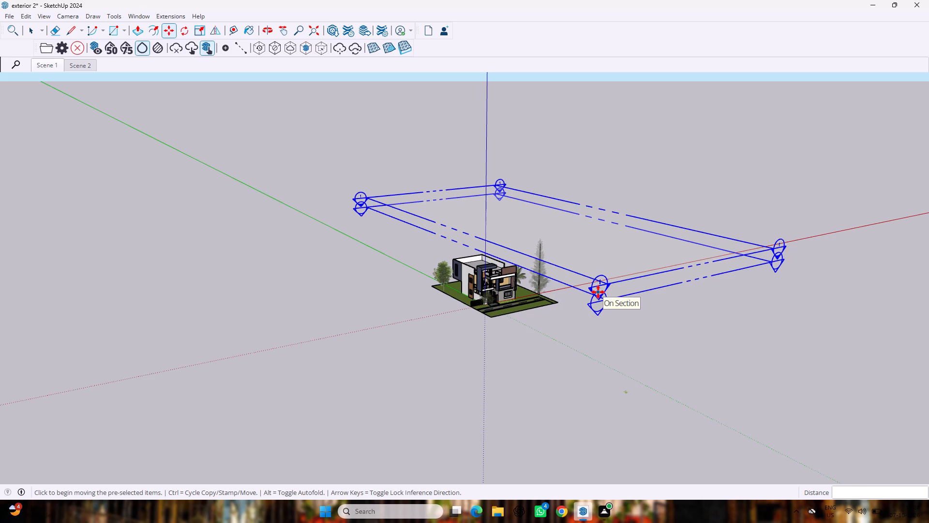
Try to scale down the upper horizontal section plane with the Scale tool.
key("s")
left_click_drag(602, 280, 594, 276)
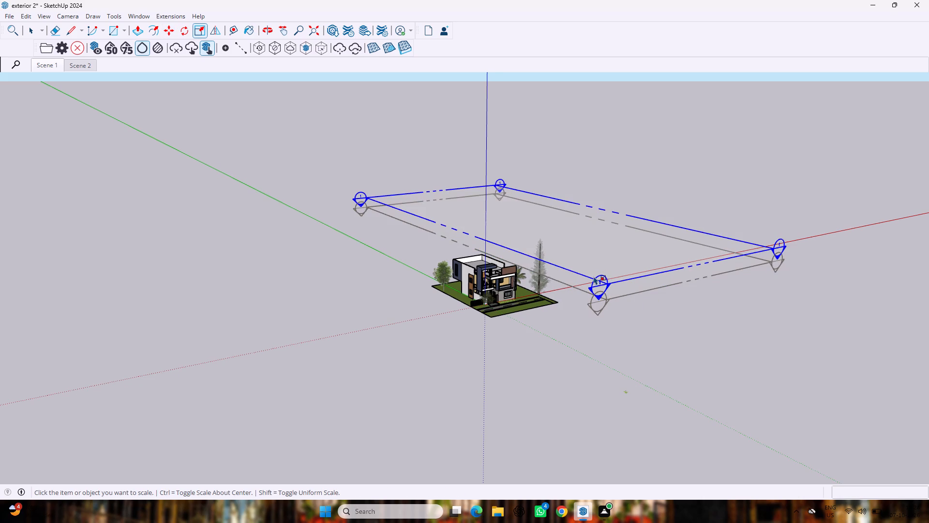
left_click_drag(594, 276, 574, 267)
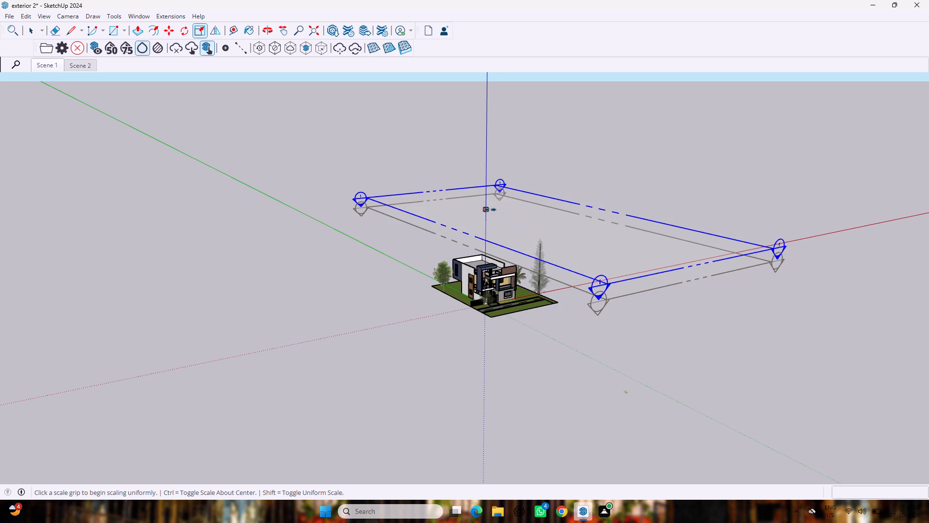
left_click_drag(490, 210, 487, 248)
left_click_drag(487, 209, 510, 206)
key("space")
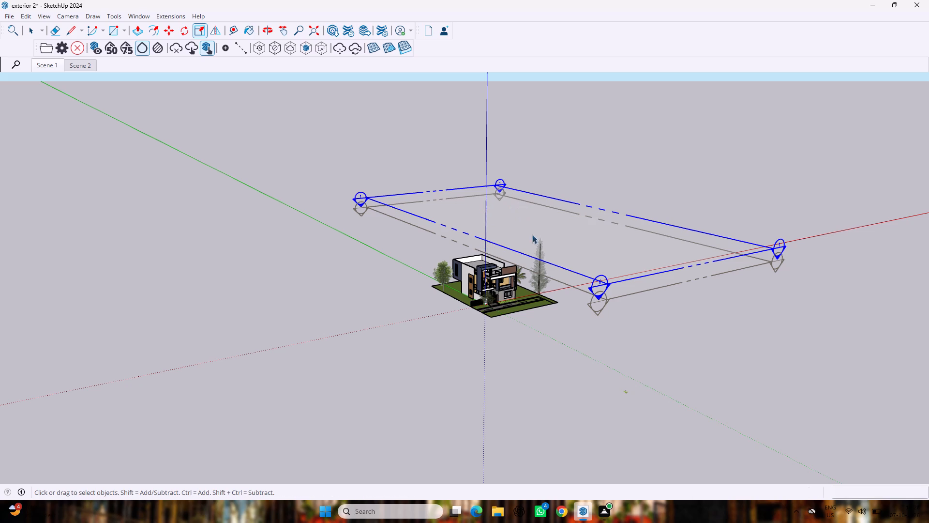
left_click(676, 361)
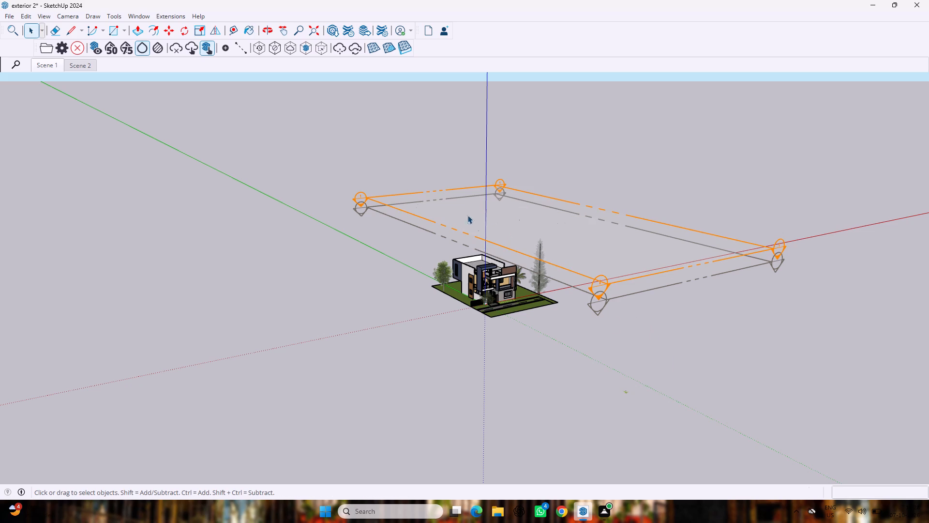
Return to Scene 1 and update the scene.
left_click(41, 66)
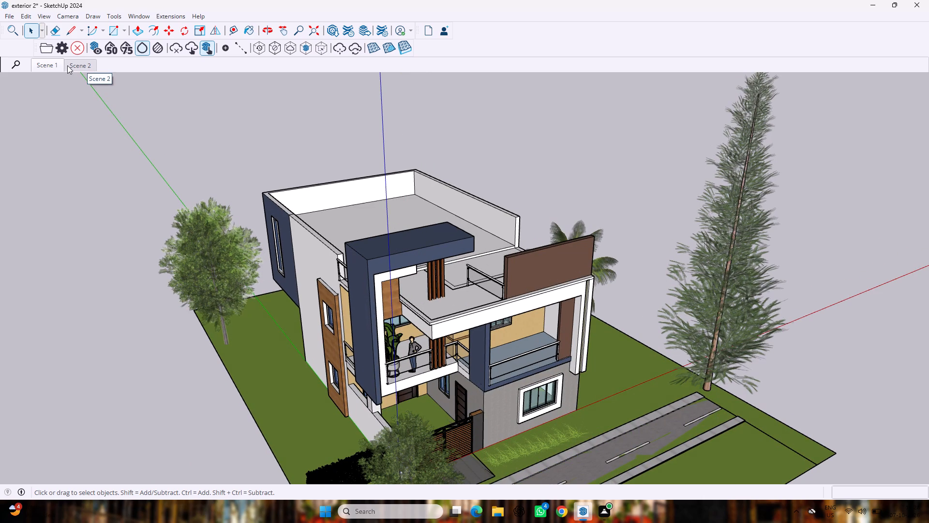
right_click(51, 66)
left_click(90, 109)
In Scene 2, place a vertical section plane on the navy frame's outer side face, named Section 2 with symbol 2.
left_click(75, 68)
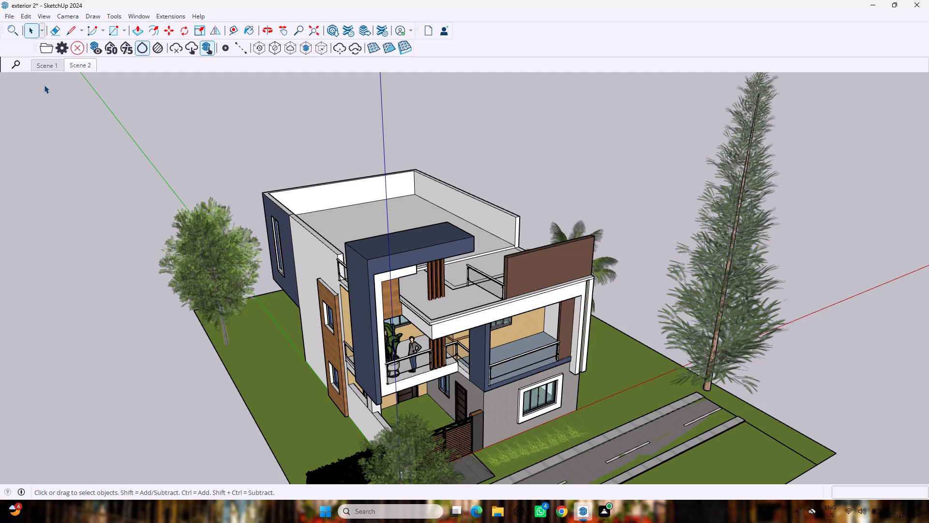
left_click(6, 28)
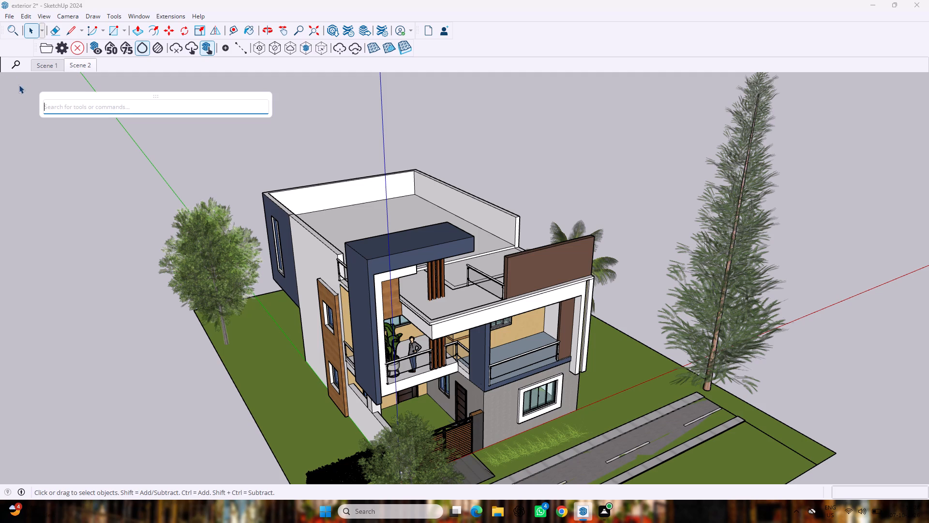
type("se")
type("ct")
left_click(110, 223)
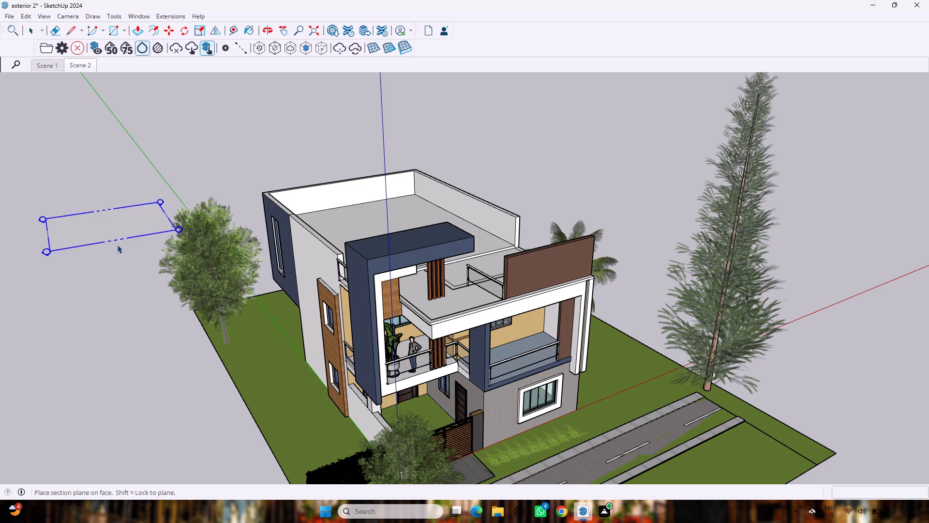
middle_click_drag(117, 246, 255, 195)
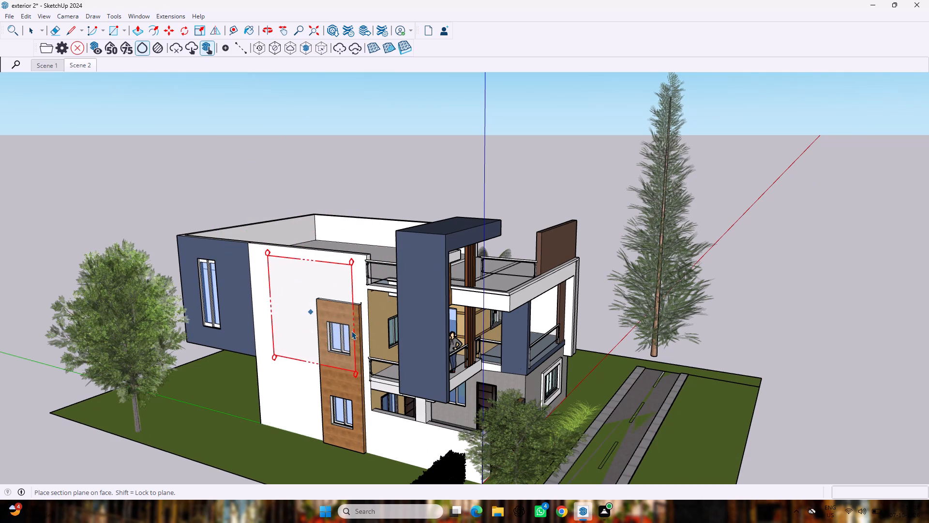
left_click(407, 334)
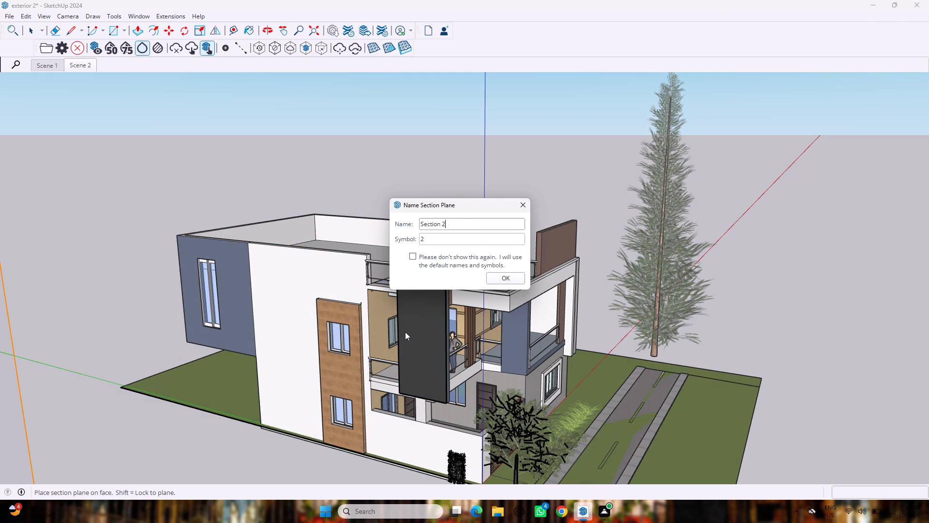
left_click(490, 274)
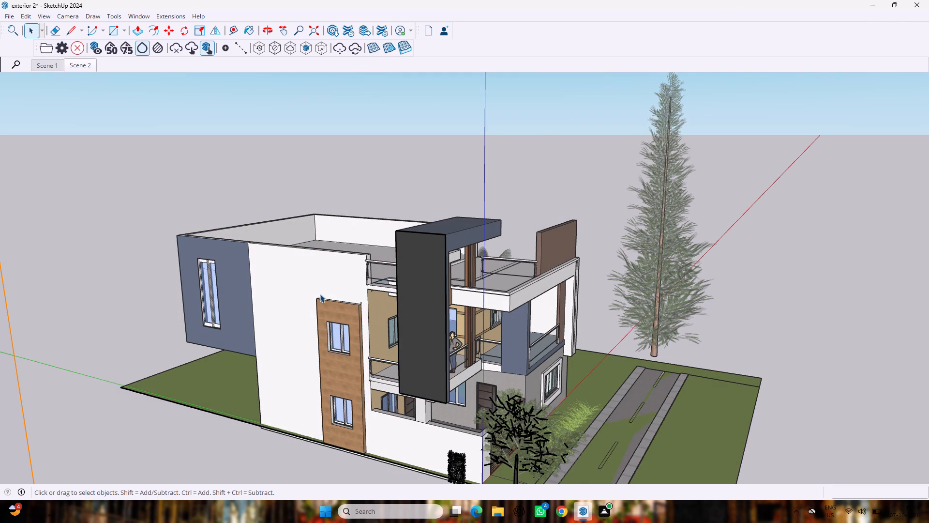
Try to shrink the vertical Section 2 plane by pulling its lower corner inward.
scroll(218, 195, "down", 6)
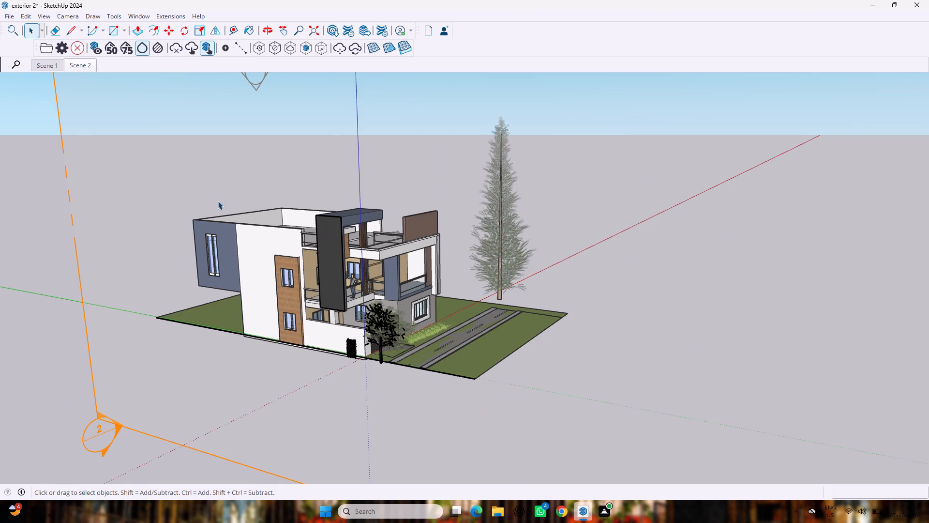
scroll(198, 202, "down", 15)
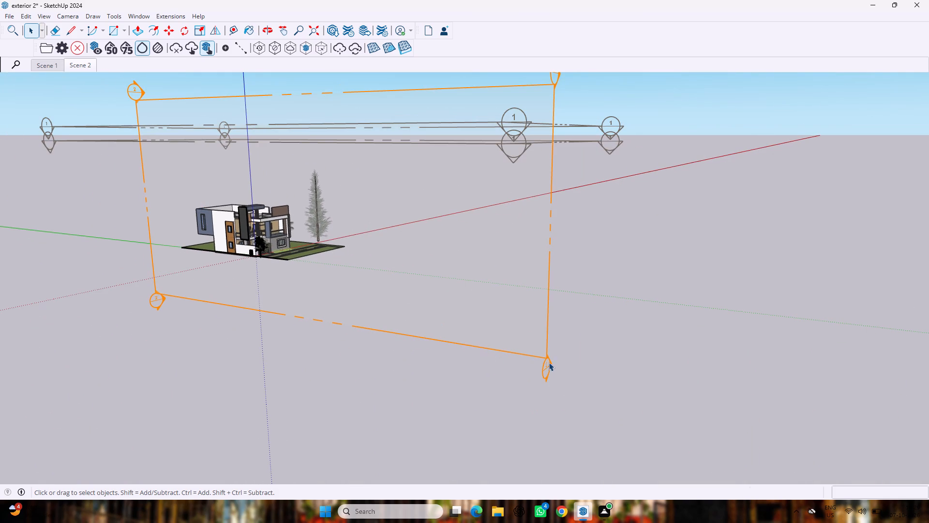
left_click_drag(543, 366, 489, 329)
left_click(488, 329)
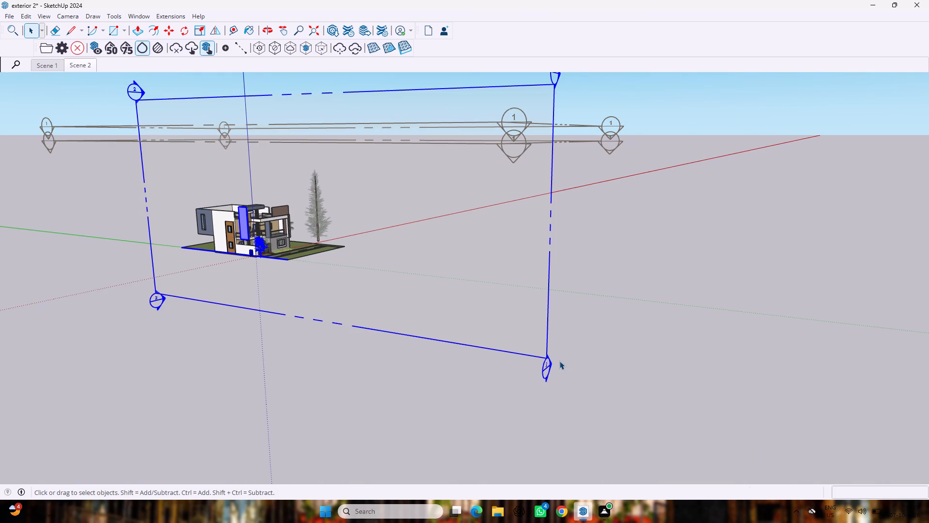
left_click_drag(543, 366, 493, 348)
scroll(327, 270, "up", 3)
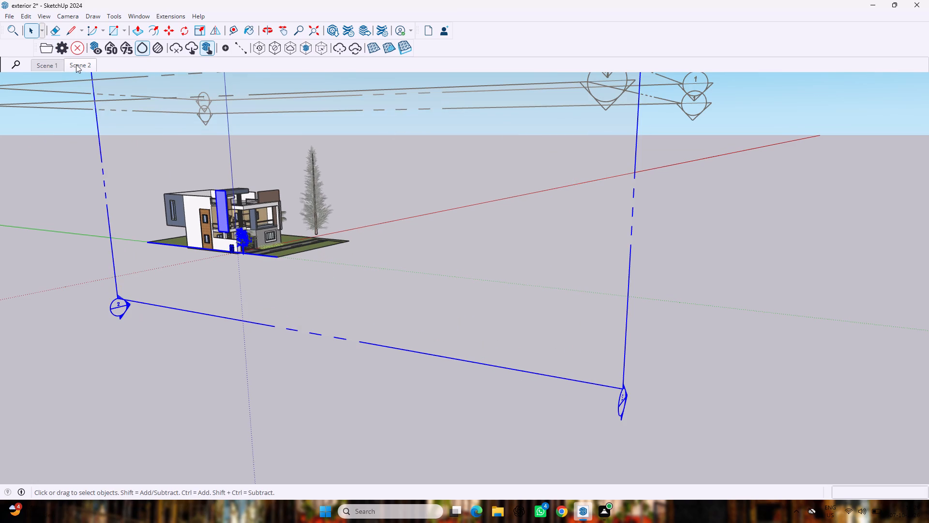
Recall Scene 2, orbit to a low front view of the house from the road, and update the scene.
left_click(76, 64)
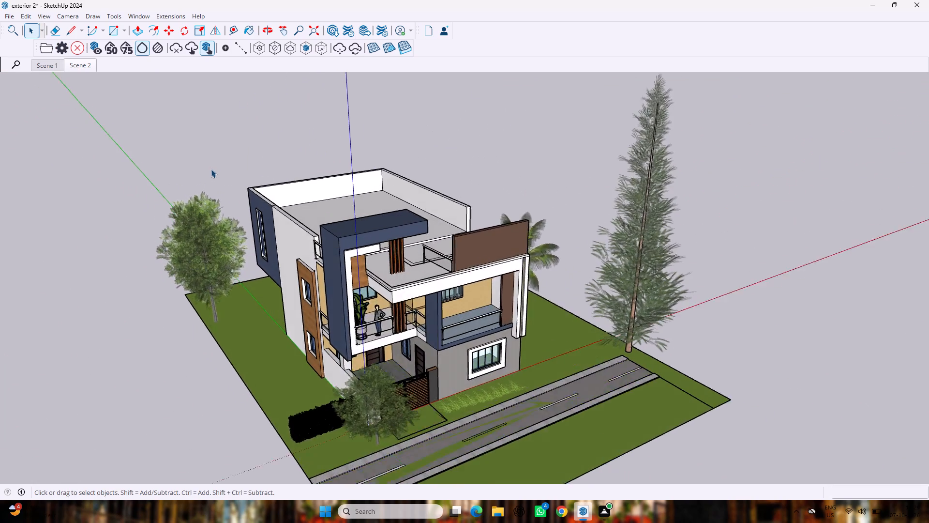
middle_click_drag(559, 344, 536, 295)
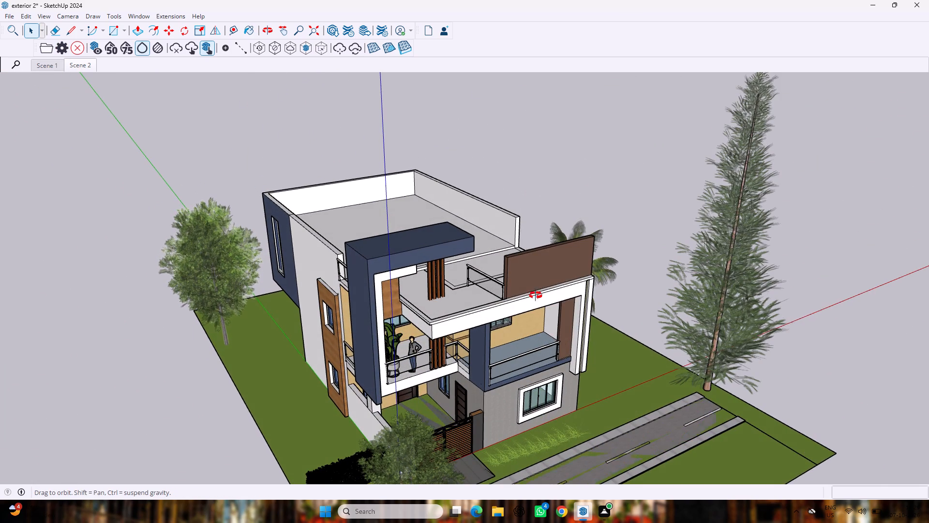
middle_click_drag(536, 295, 463, 221)
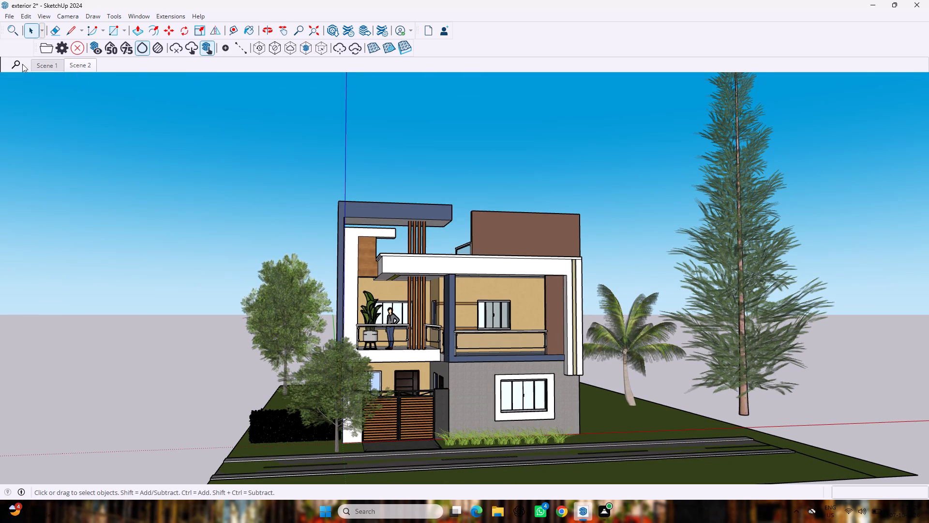
right_click(78, 63)
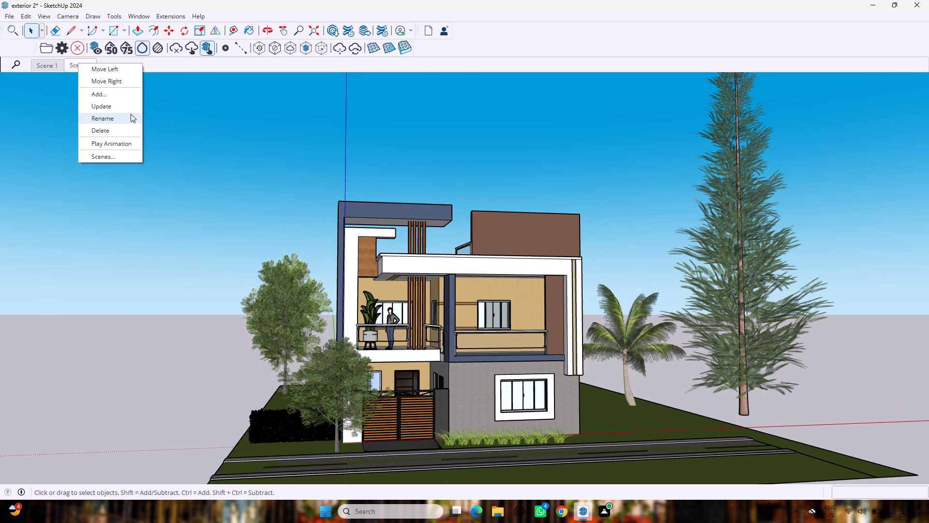
left_click(126, 108)
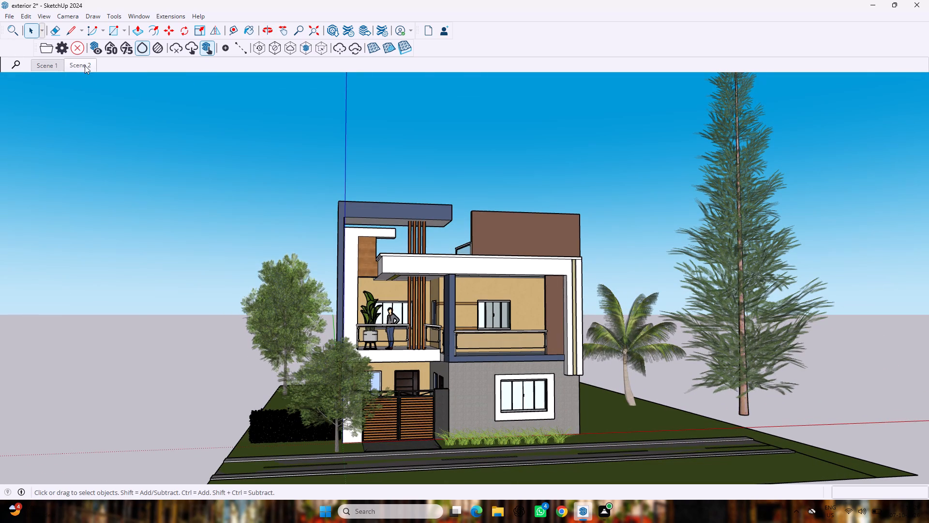
Add Scene 3 after Scene 2 with the same front view.
left_click(85, 65)
left_click(88, 65)
right_click(88, 65)
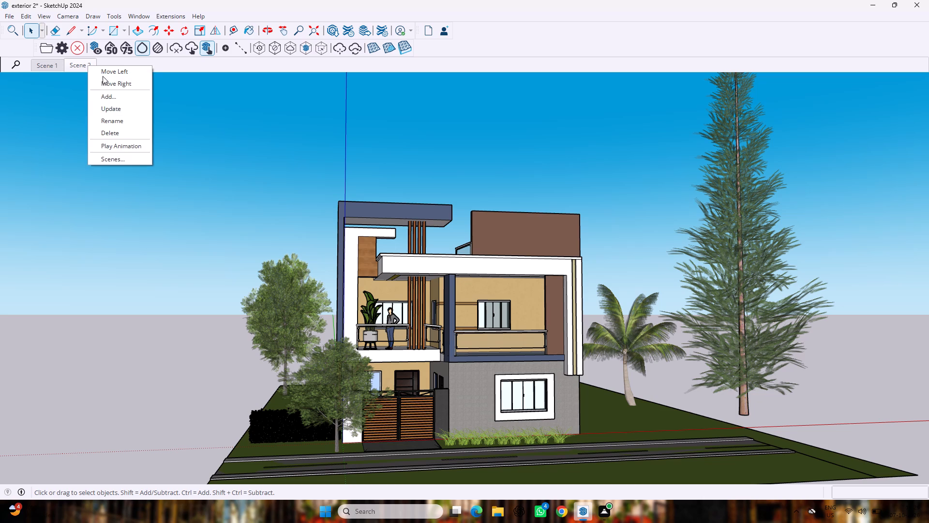
left_click(137, 96)
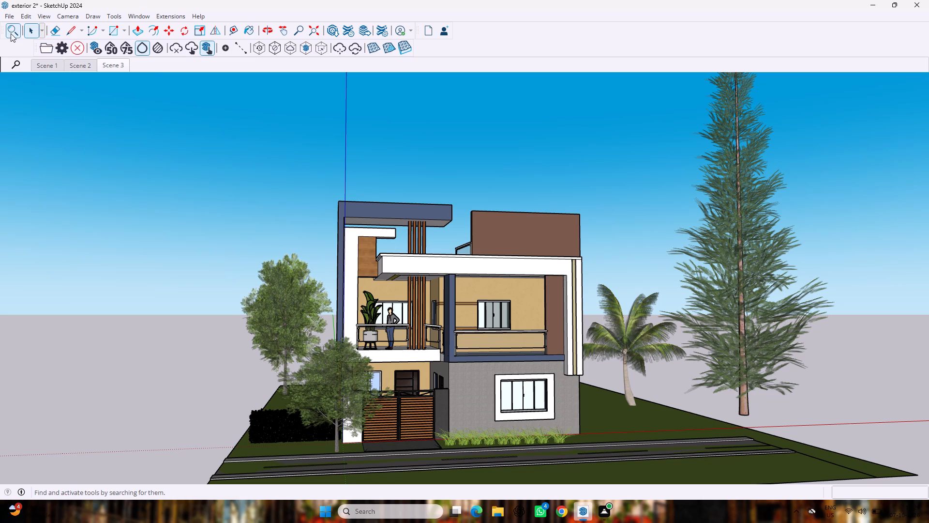
Toggle the display of section cuts using View Section Cuts.
left_click(8, 31)
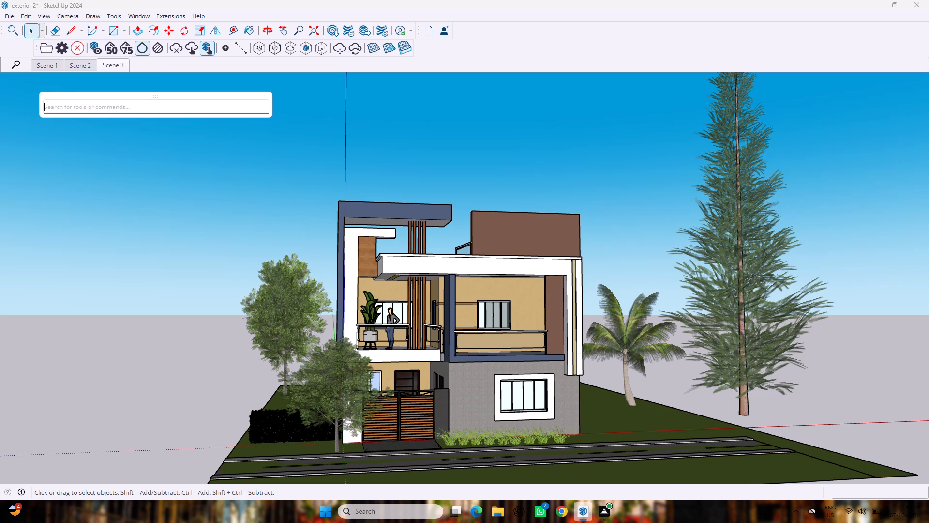
type("sectio")
key("n")
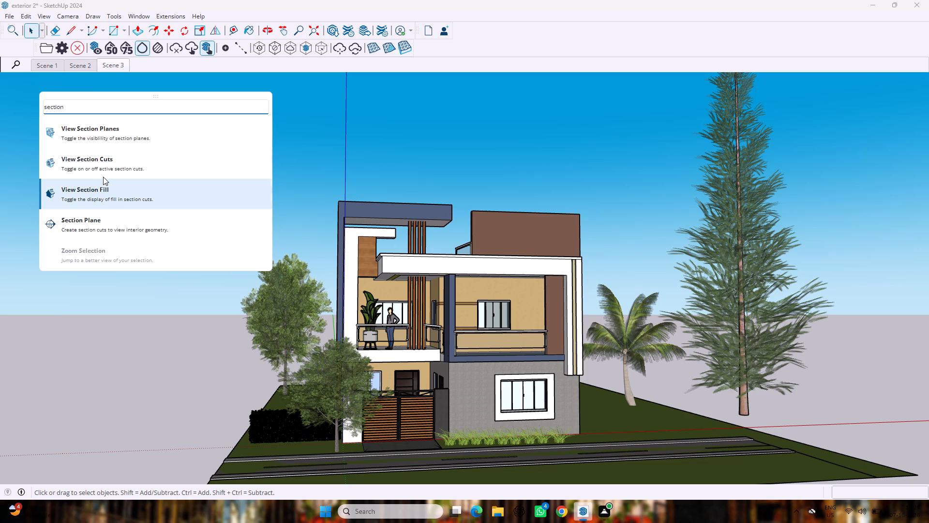
left_click(109, 162)
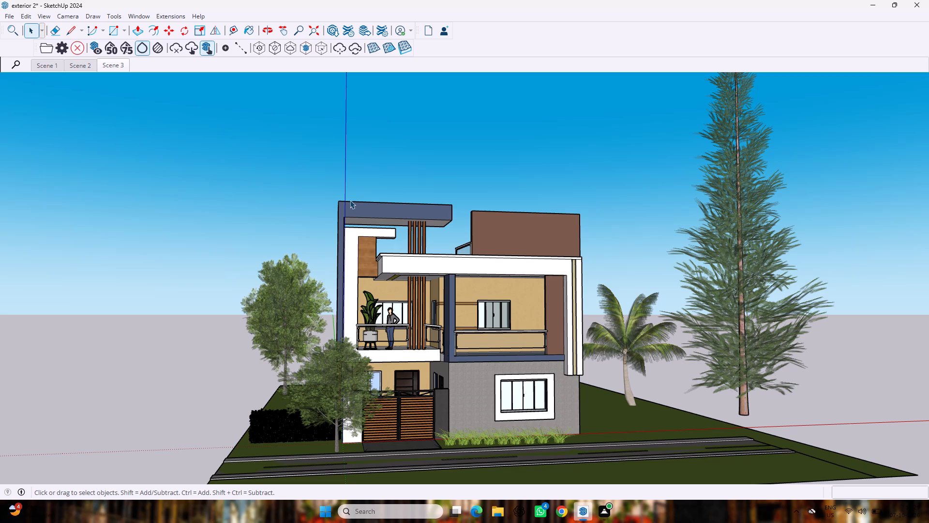
left_click(411, 257)
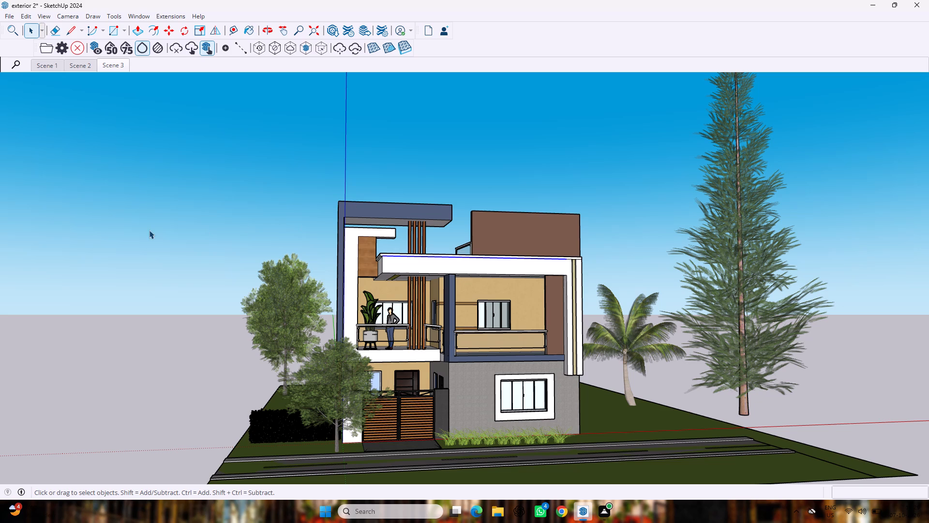
left_click(149, 230)
Update Scene 3 with the current front view.
left_click(110, 64)
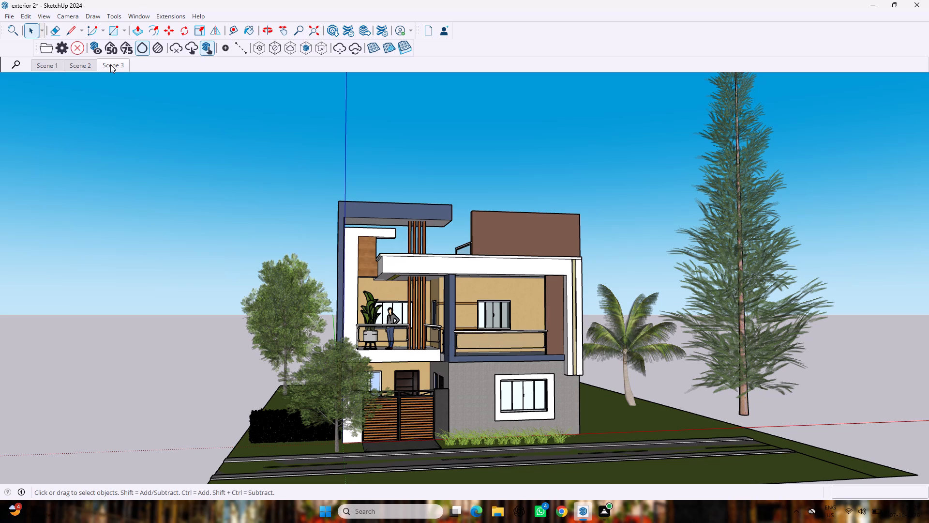
left_click(112, 65)
right_click(112, 66)
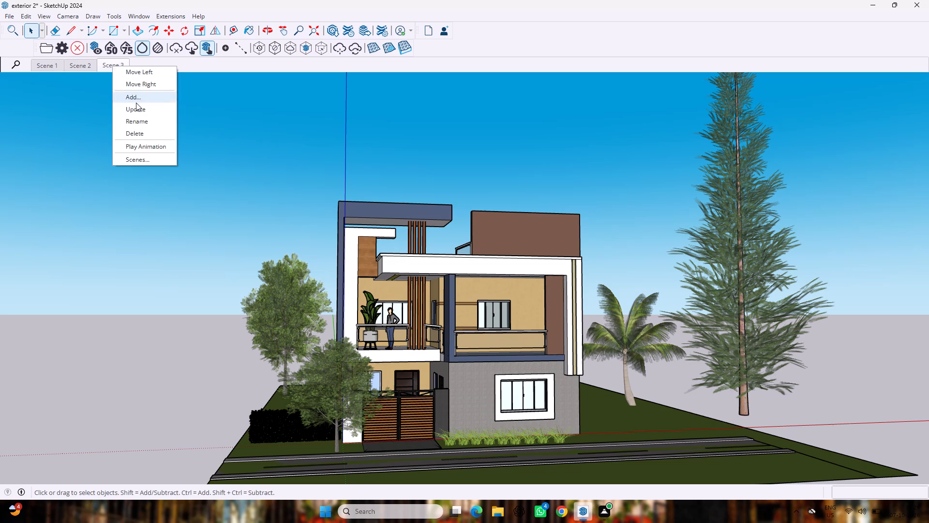
left_click(139, 105)
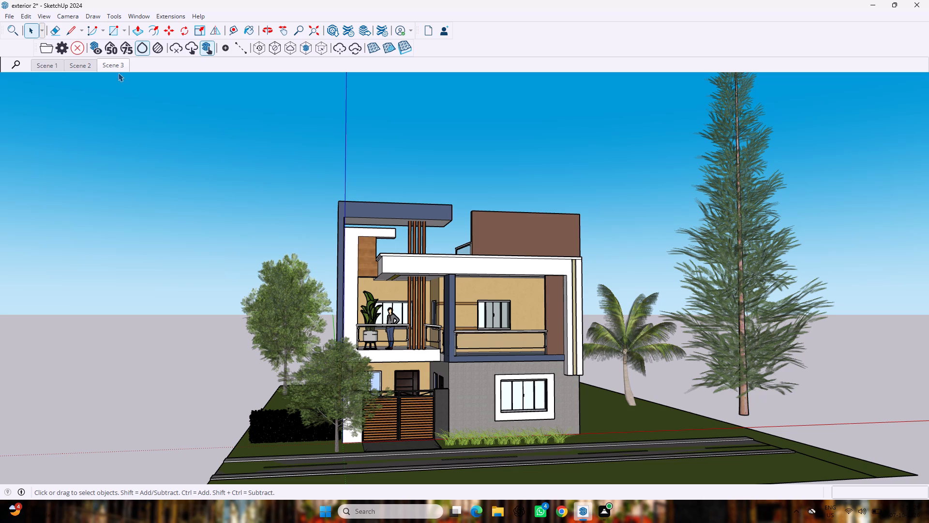
Place a vertical section plane on the front face of the upper-floor beam using the Section Plane tool.
left_click(10, 29)
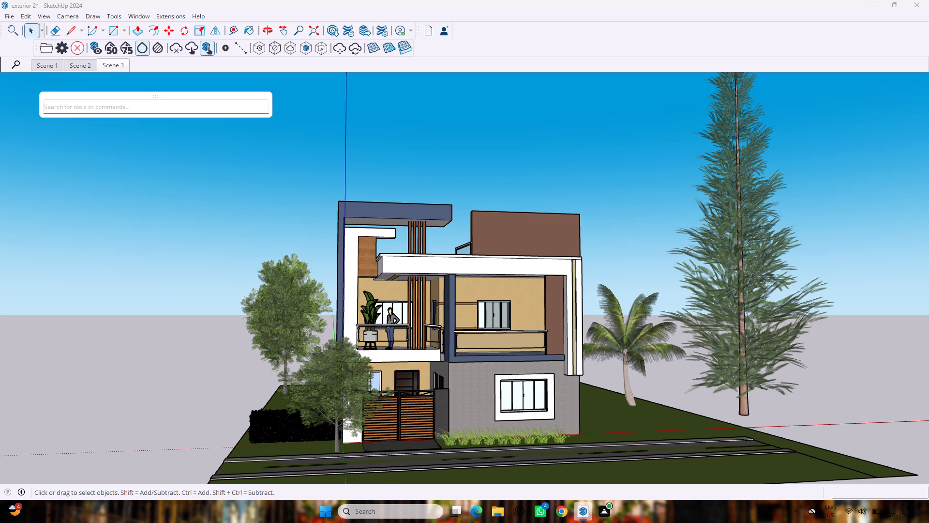
type("section")
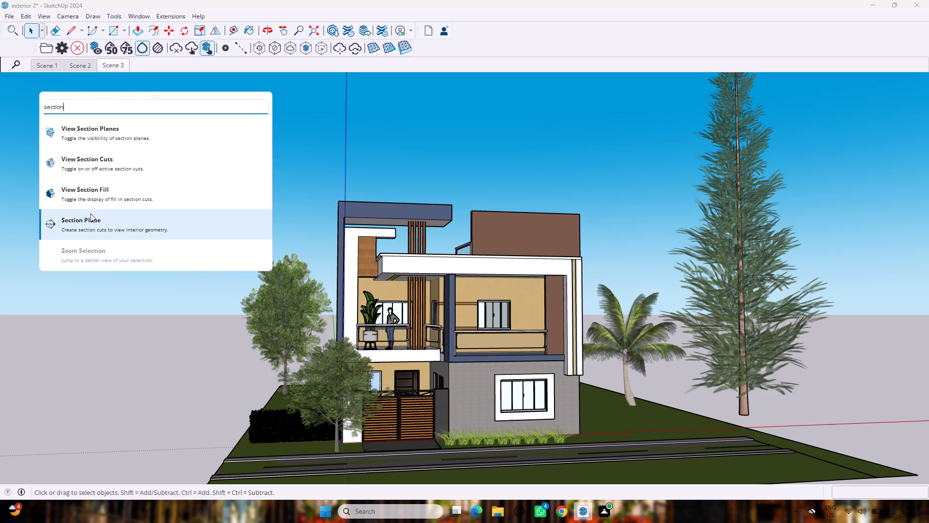
left_click(96, 217)
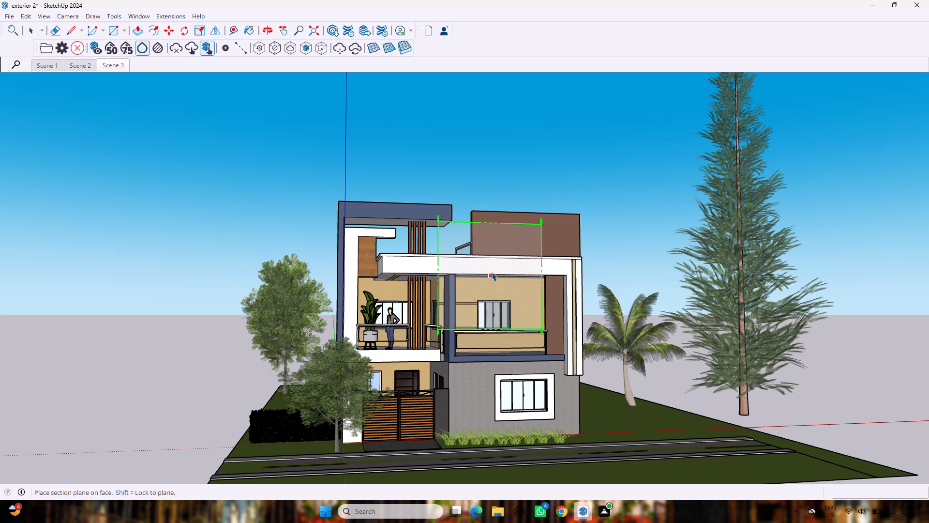
left_click(492, 272)
left_click(501, 277)
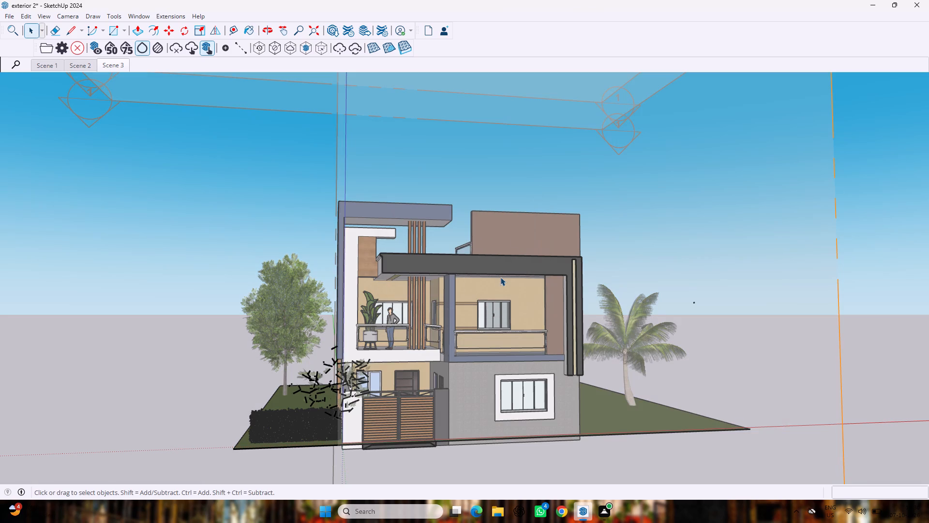
scroll(500, 279, "down", 13)
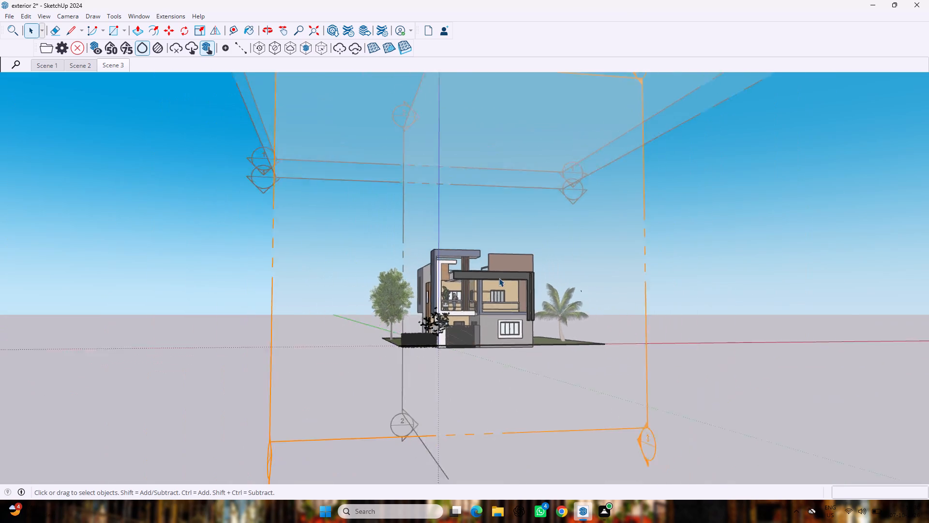
scroll(499, 278, "down", 7)
left_click(642, 332)
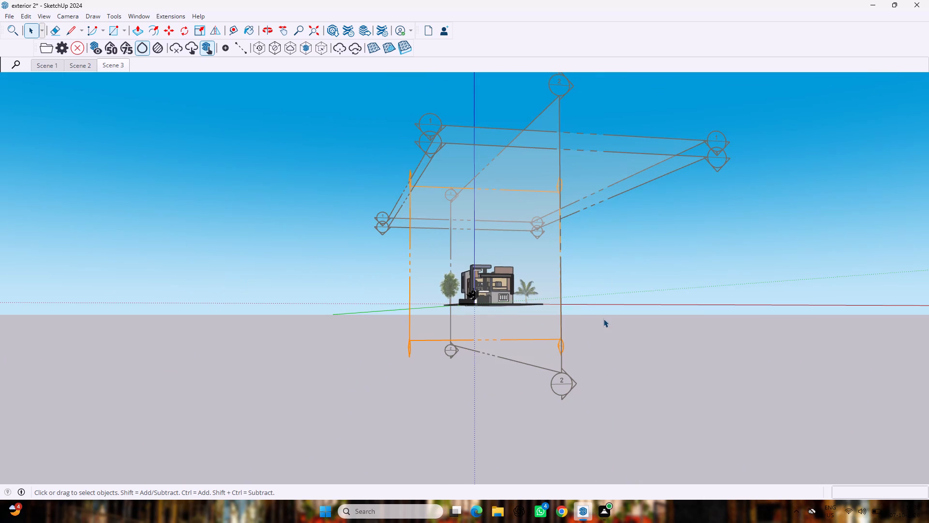
Recall Scene 3, then add Scene 4 after it with a view of the house's rear corner and the tree beside it.
left_click(116, 65)
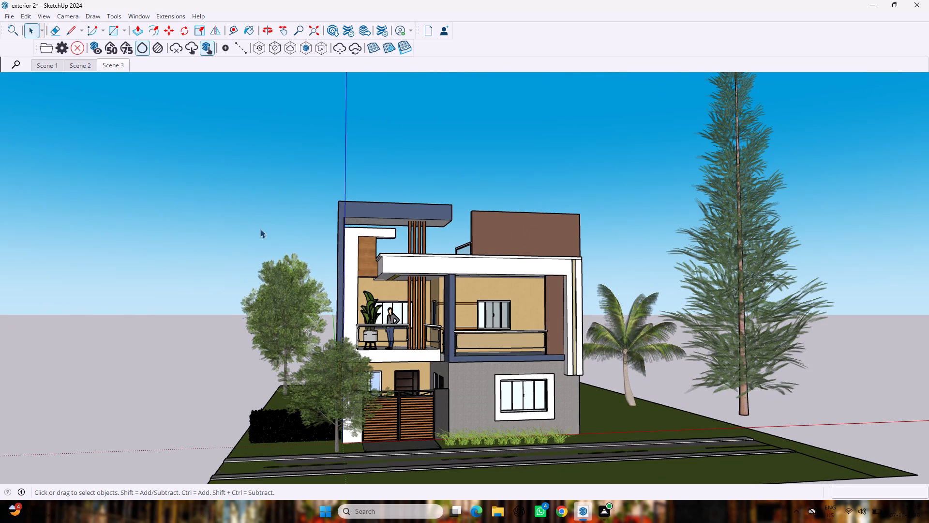
scroll(261, 233, "down", 5)
middle_click_drag(408, 256, 65, 297)
scroll(212, 296, "down", 1)
scroll(419, 264, "up", 3)
scroll(508, 251, "up", 1)
middle_click_drag(508, 251, 257, 232)
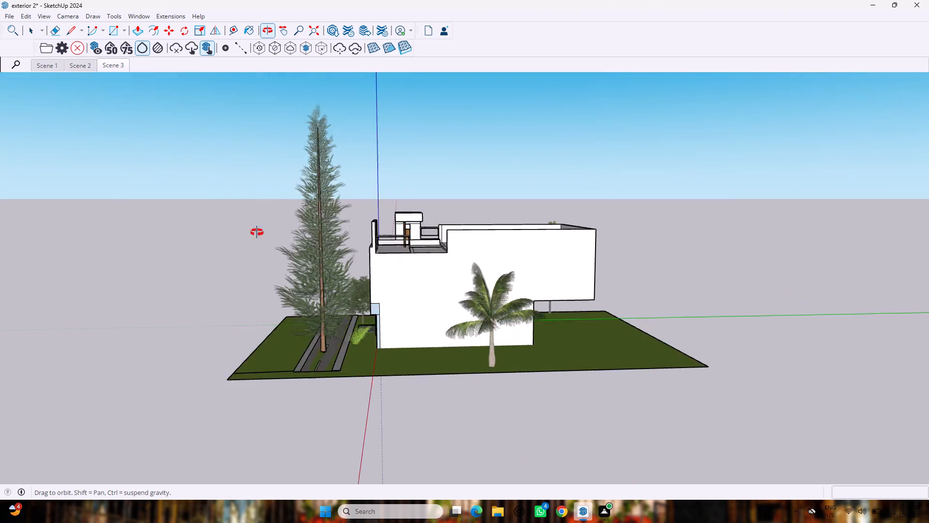
middle_click_drag(257, 232, 0, 280)
middle_click_drag(739, 266, 468, 261)
scroll(340, 314, "up", 2)
middle_click_drag(339, 306, 436, 278)
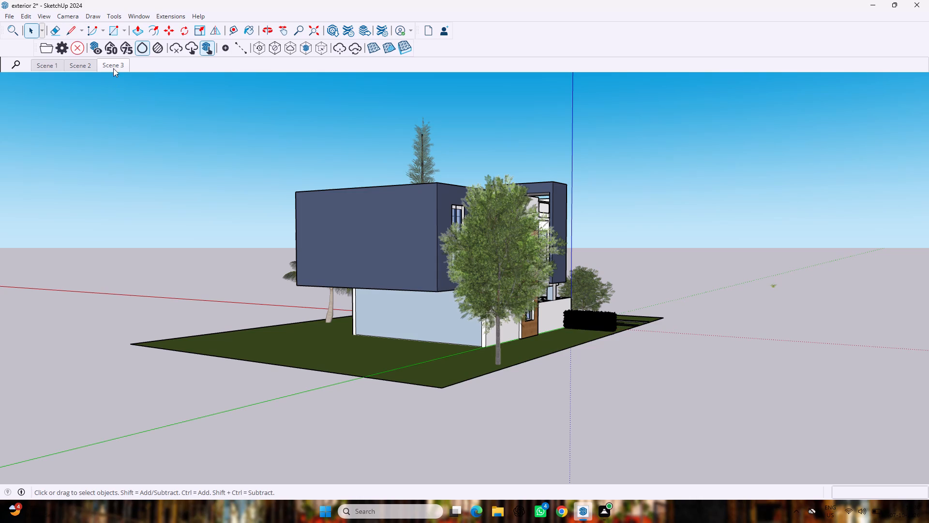
right_click(110, 65)
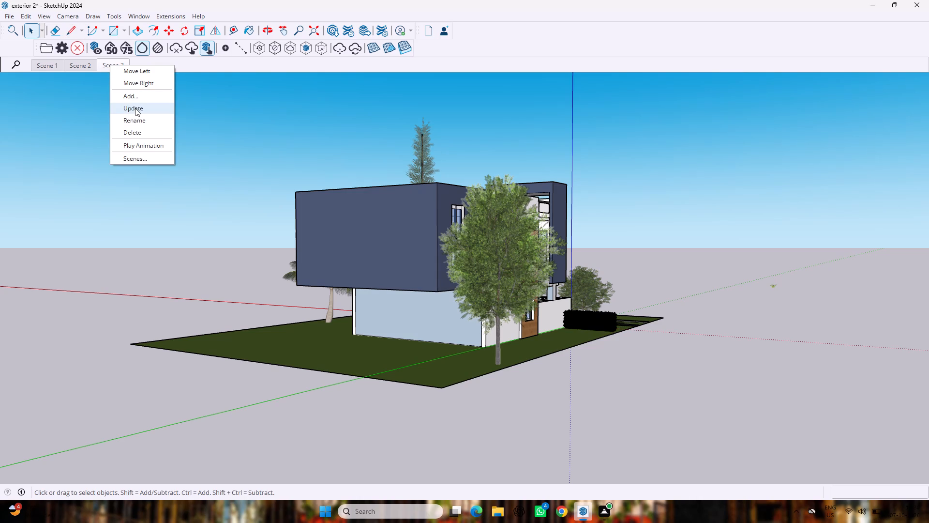
left_click(134, 93)
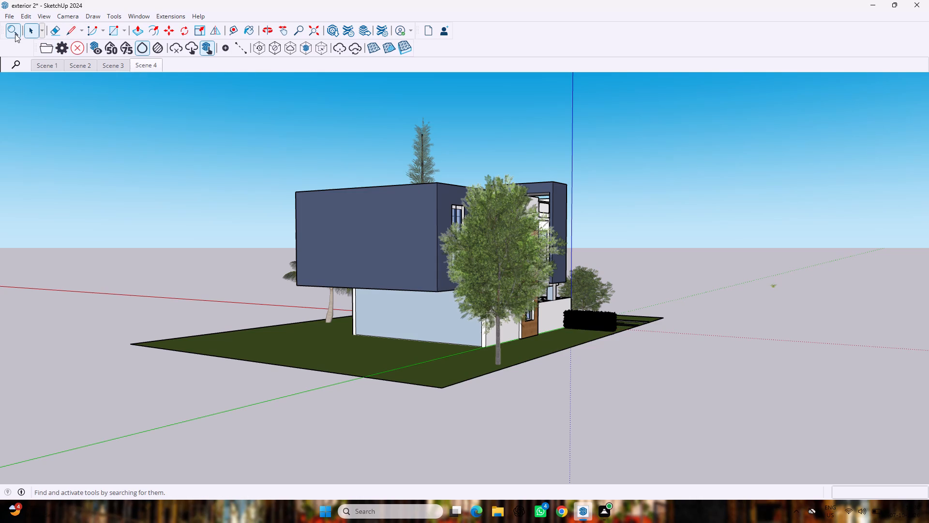
Place a vertical section plane at the rear corner of the upper floor, keeping the default name and symbol.
left_click(15, 34)
left_click(98, 108)
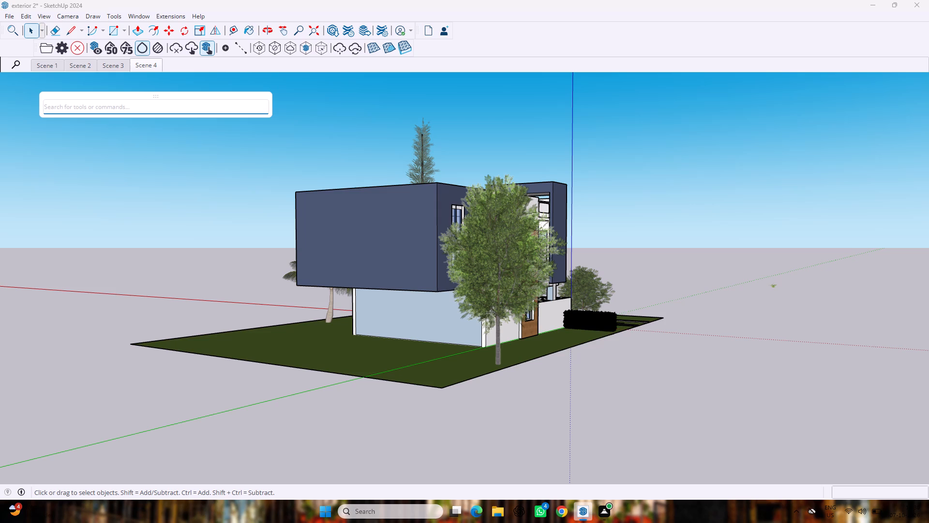
type("sectio")
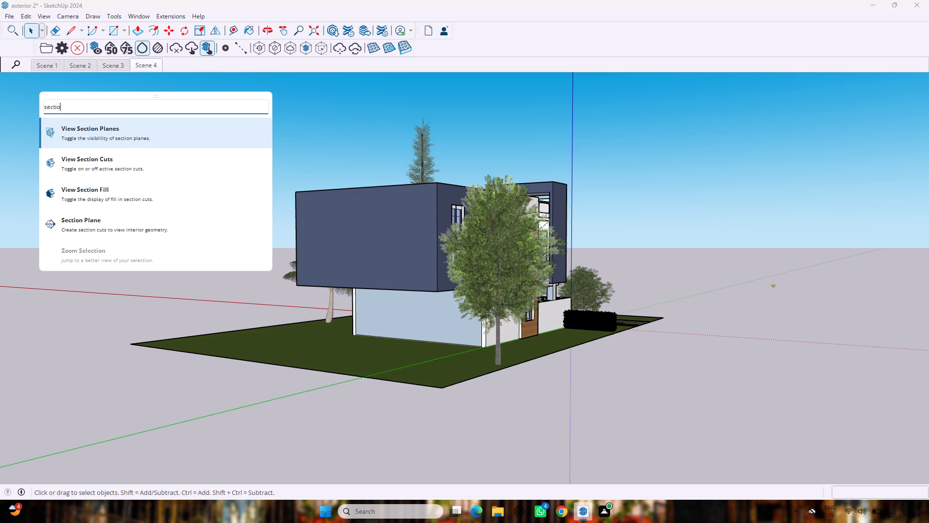
left_click(97, 224)
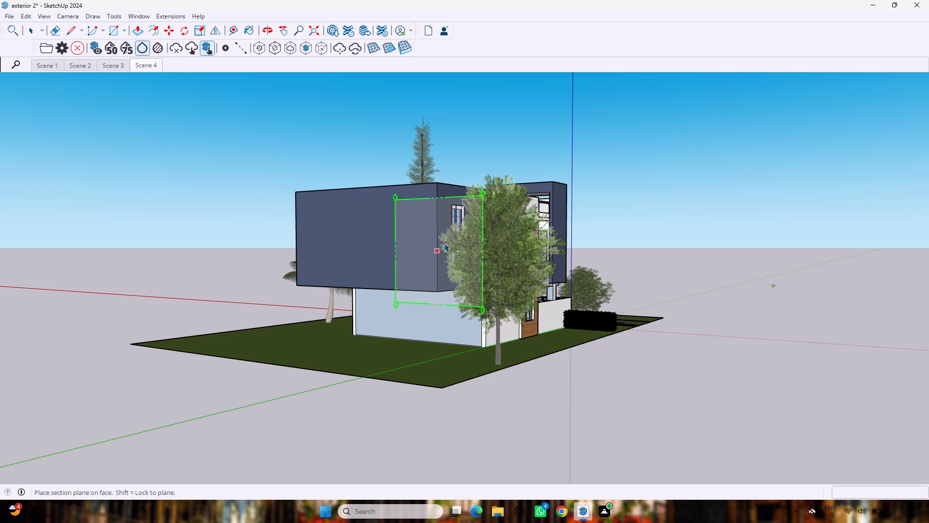
left_click(441, 243)
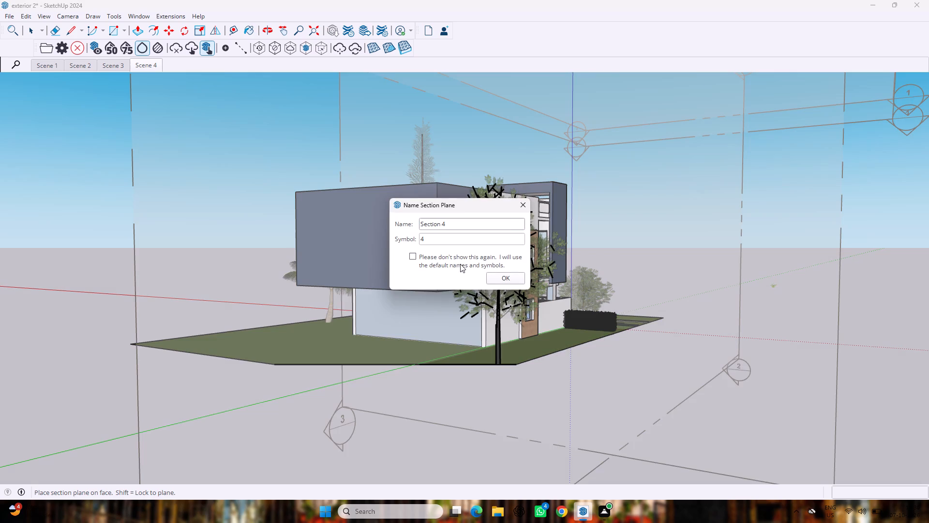
left_click(508, 275)
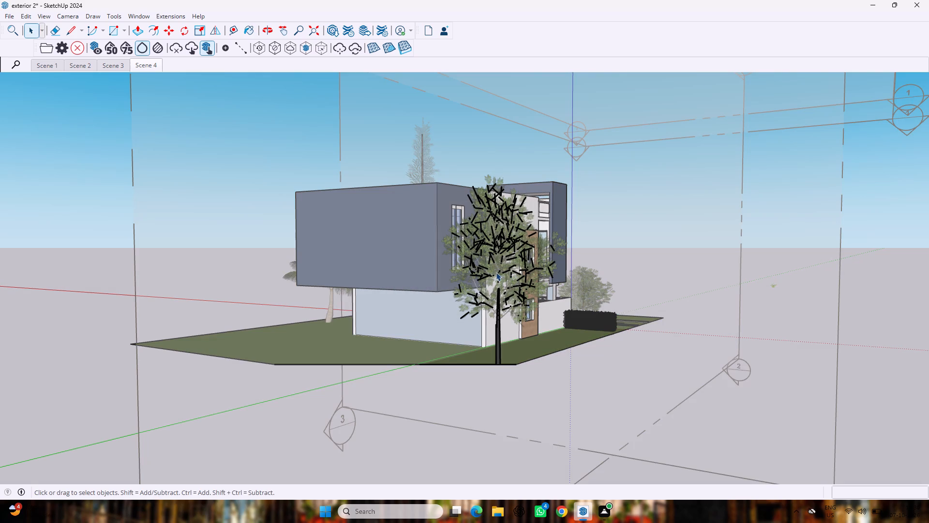
Recall Scene 4 and update it with the rear corner view.
left_click(139, 66)
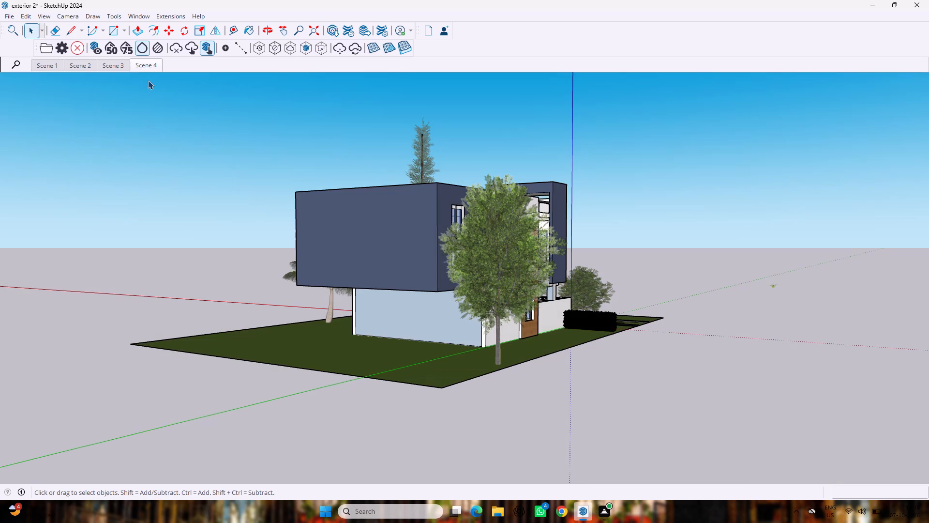
left_click(150, 66)
right_click(150, 66)
left_click(171, 105)
Recall Scene 4 through the scene search and examine the house exterior from the side and the front corner.
left_click(11, 64)
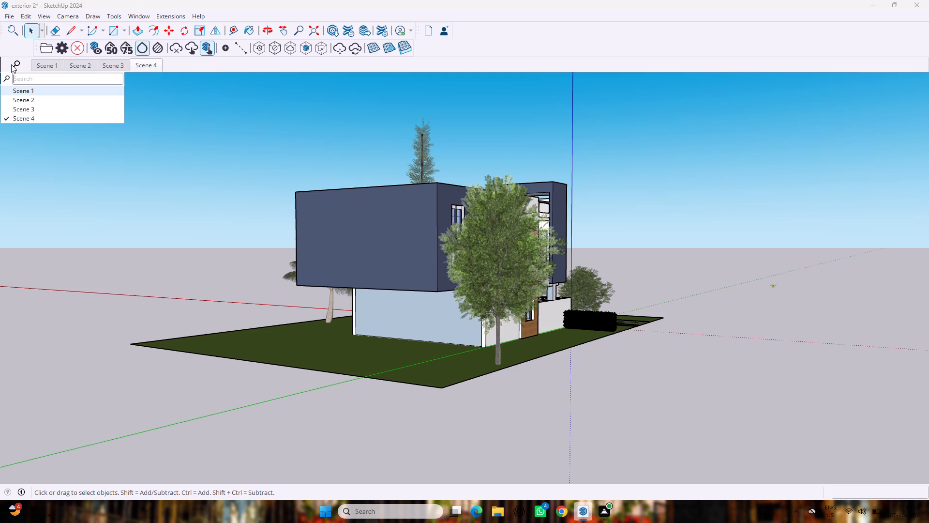
left_click(20, 116)
scroll(348, 136, "down", 4)
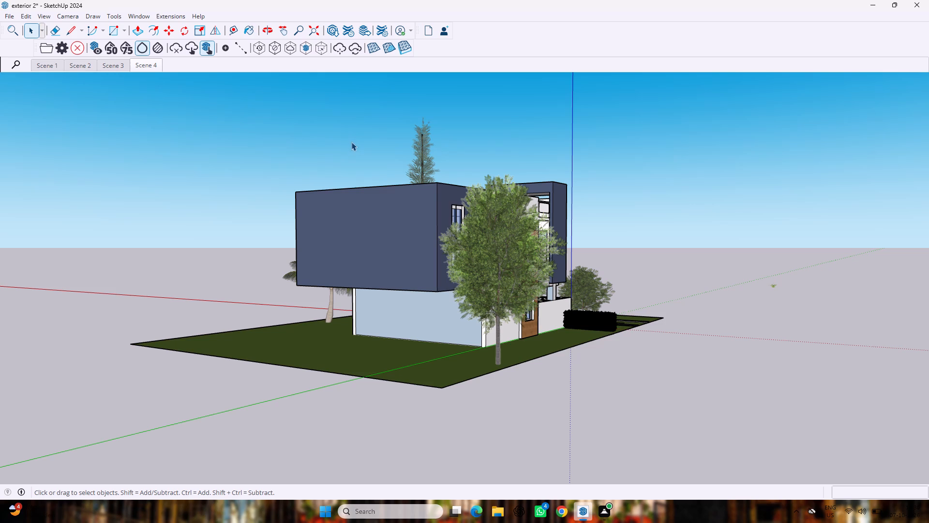
scroll(416, 163, "down", 6)
middle_click_drag(460, 169, 424, 200)
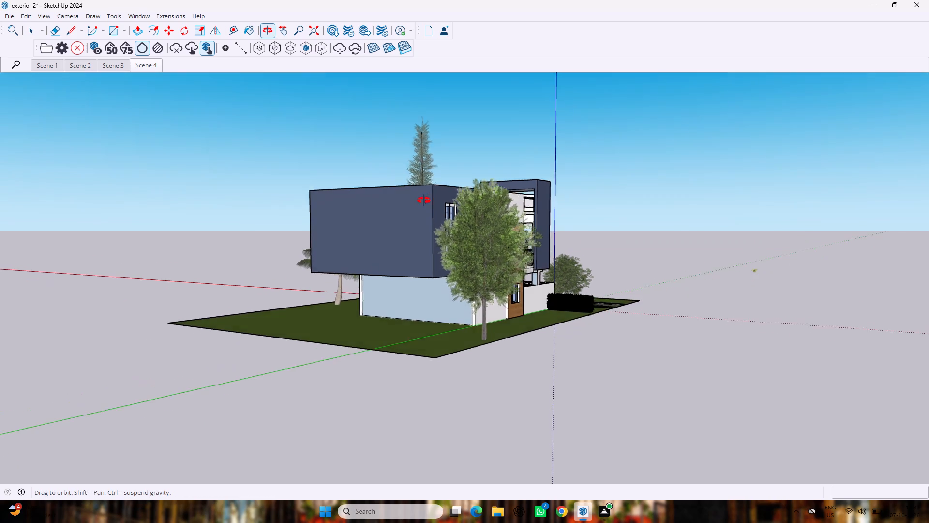
middle_click_drag(424, 200, 416, 207)
scroll(416, 207, "down", 6)
middle_click_drag(524, 164, 171, 225)
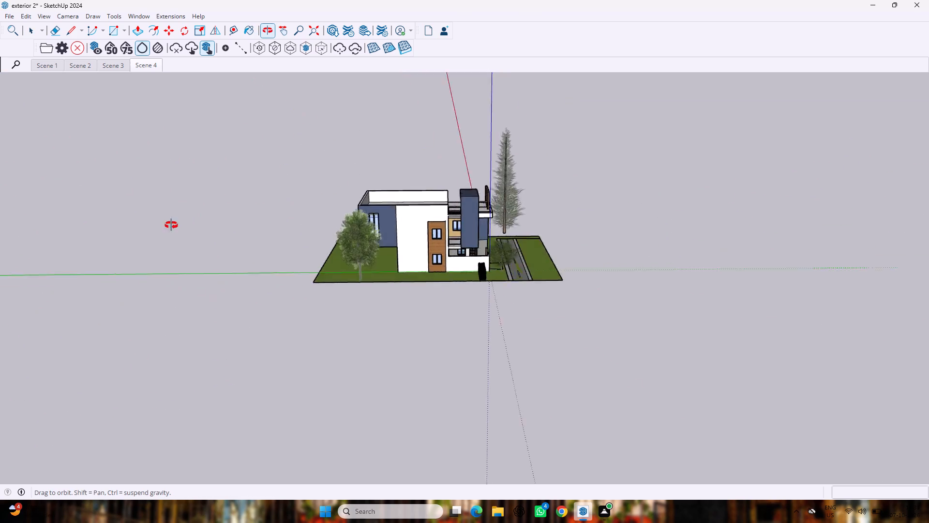
middle_click_drag(171, 225, 0, 255)
scroll(335, 310, "up", 1)
middle_click_drag(473, 254, 475, 180)
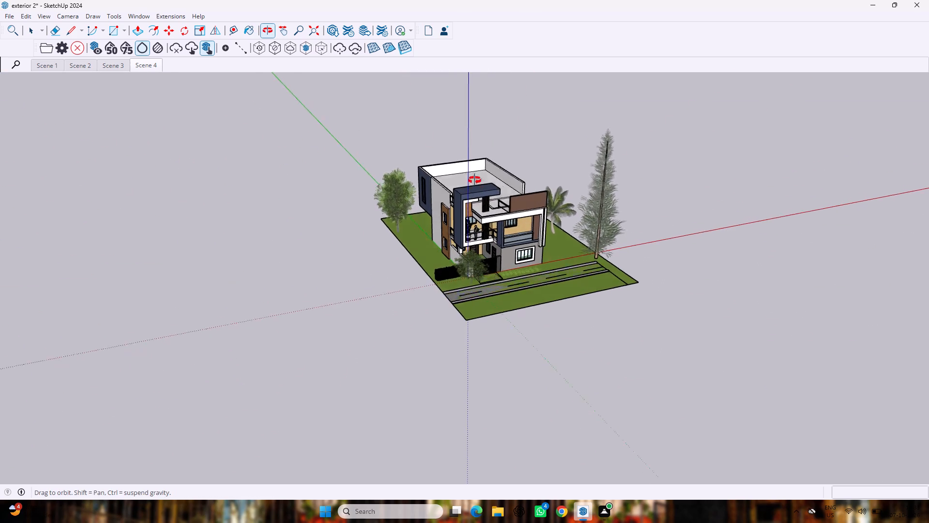
middle_click_drag(475, 180, 475, 176)
scroll(475, 174, "up", 1)
Open the animation export and set its destination to the sketch up folder inside kitchen on the C: drive.
left_click(5, 18)
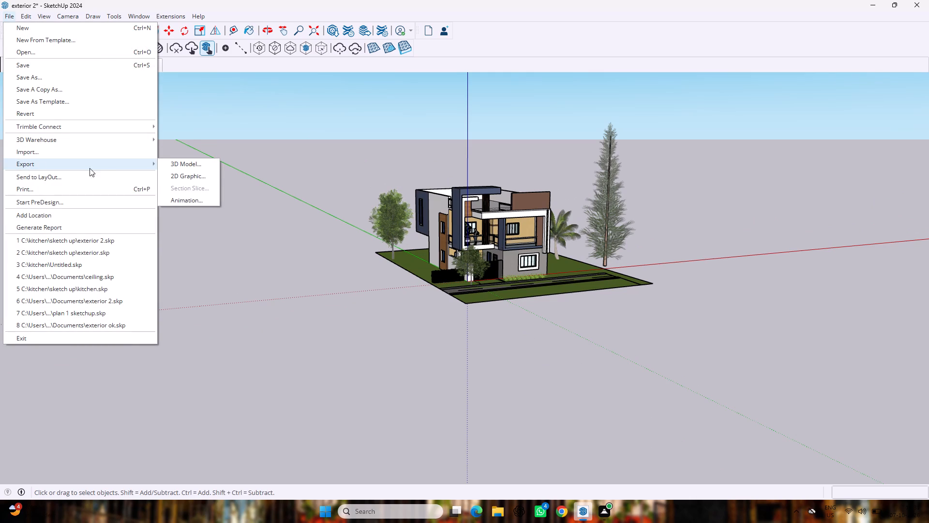
left_click(194, 199)
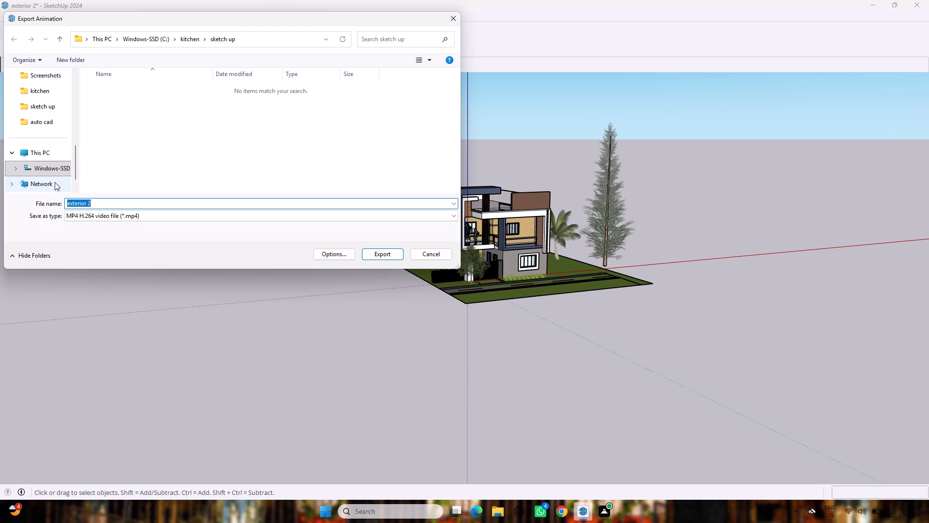
left_click(57, 166)
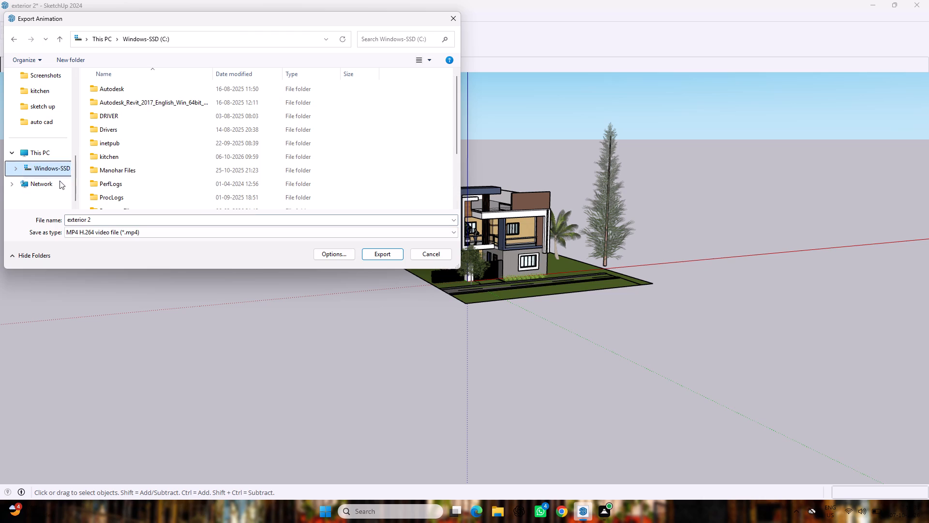
scroll(160, 155, "down", 4)
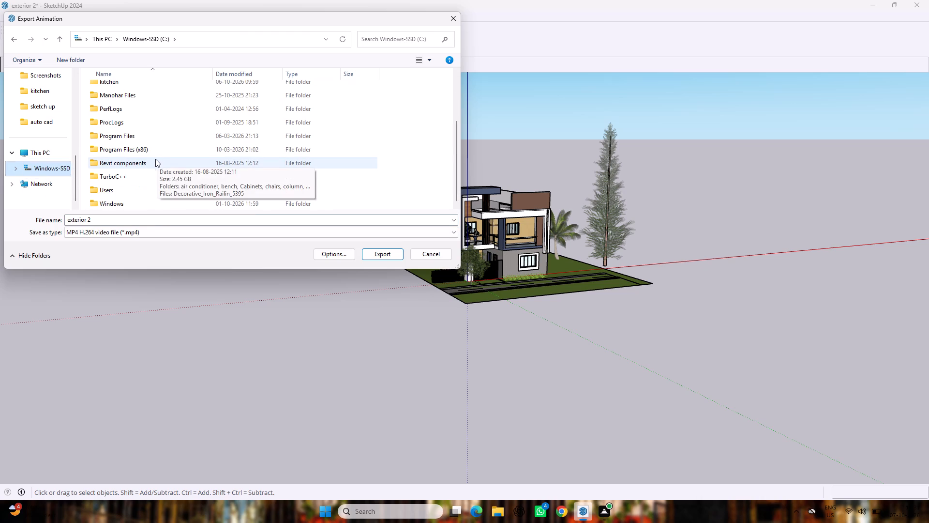
scroll(128, 147, "up", 3)
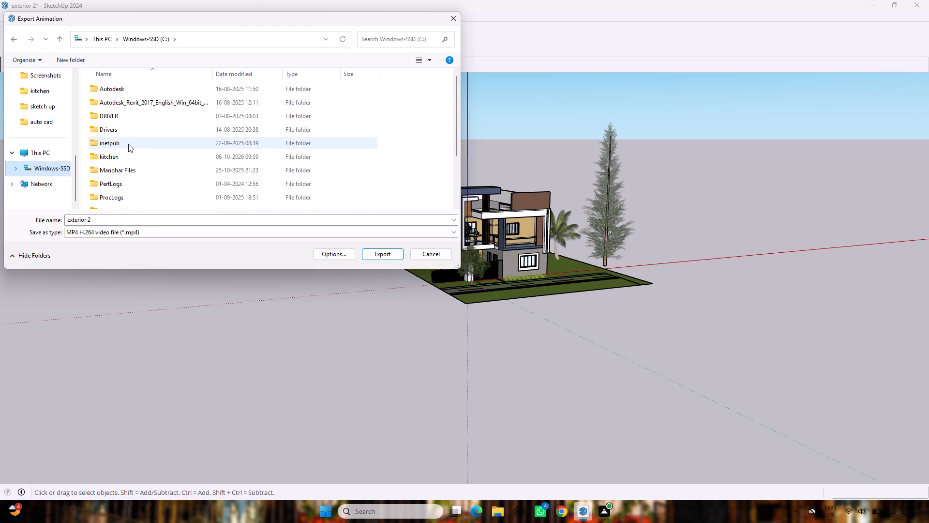
scroll(128, 144, "up", 2)
left_click(128, 152)
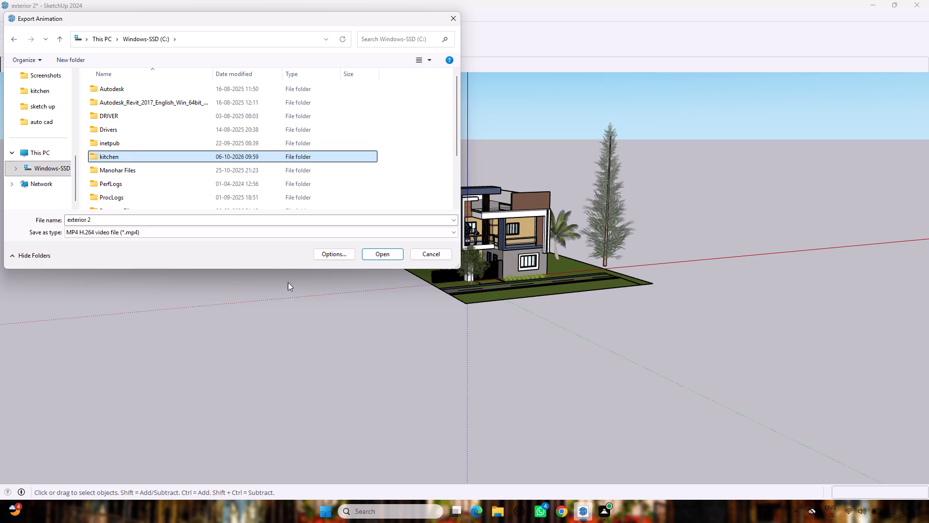
left_click(370, 252)
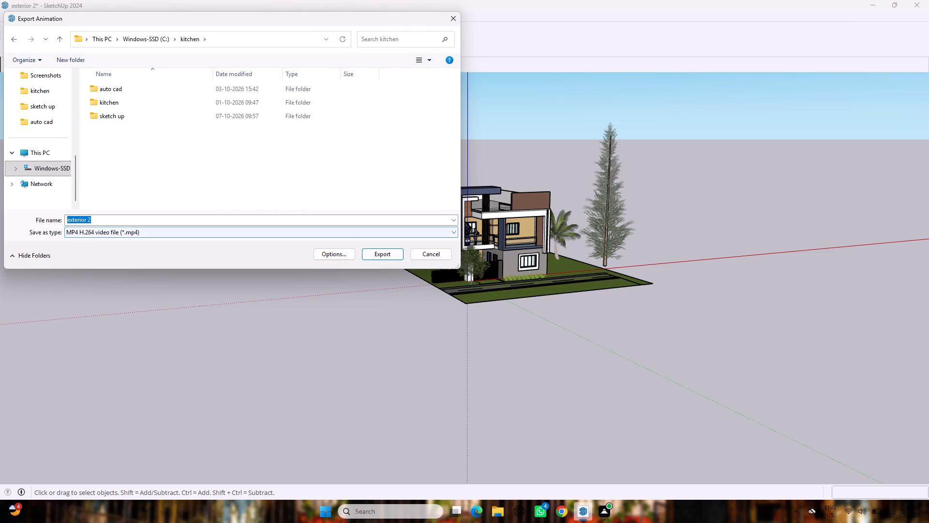
left_click(200, 118)
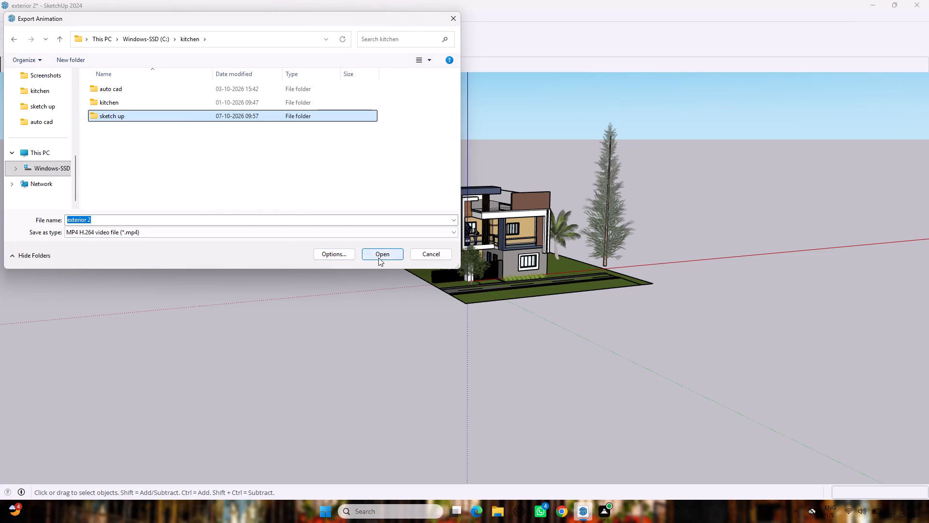
left_click(378, 257)
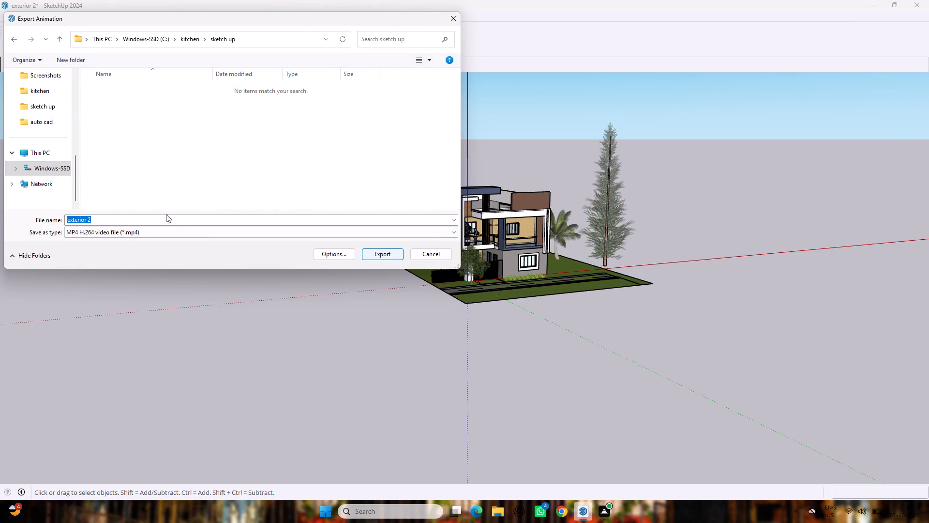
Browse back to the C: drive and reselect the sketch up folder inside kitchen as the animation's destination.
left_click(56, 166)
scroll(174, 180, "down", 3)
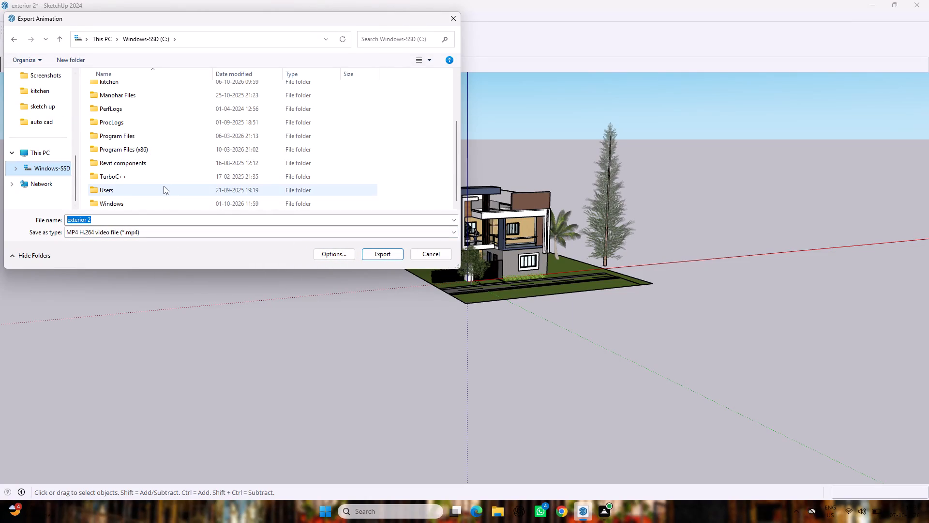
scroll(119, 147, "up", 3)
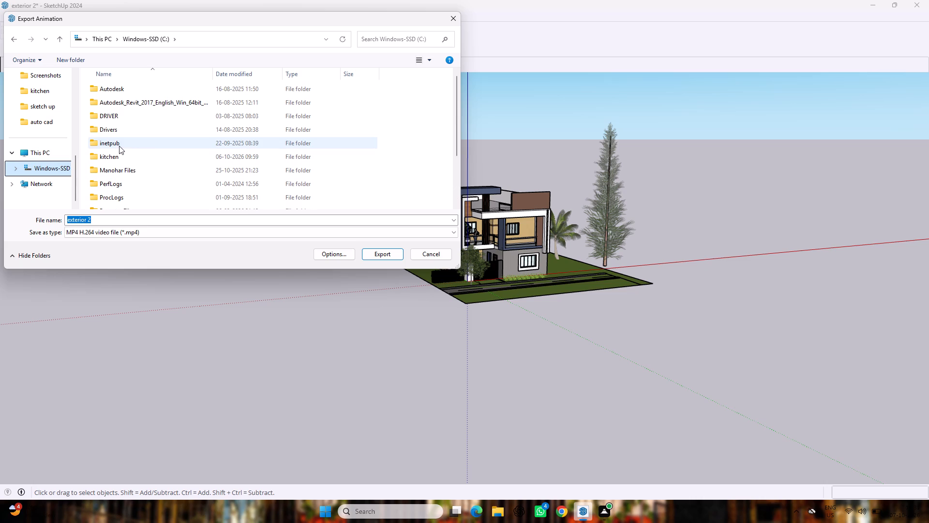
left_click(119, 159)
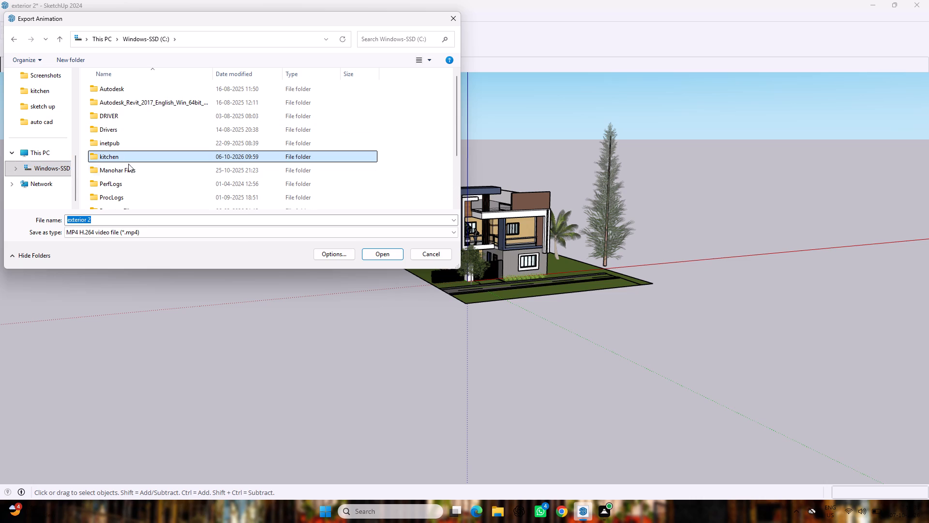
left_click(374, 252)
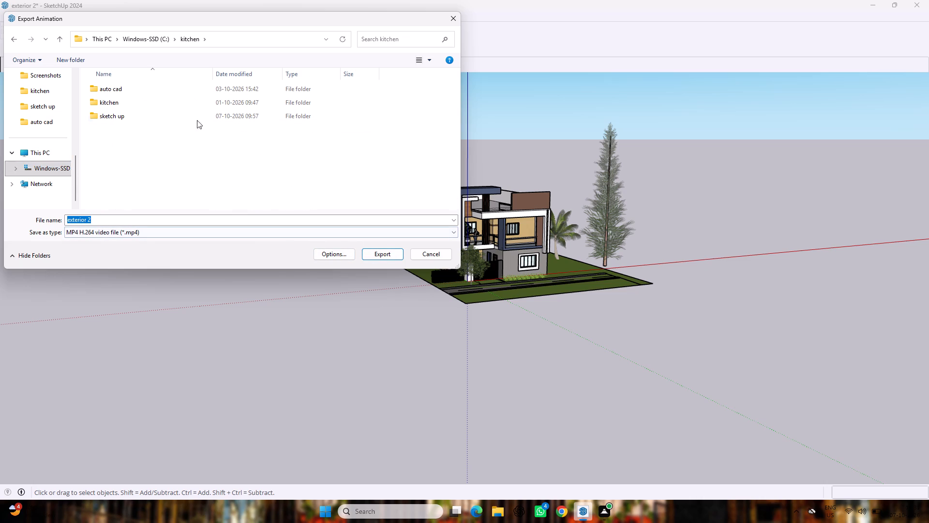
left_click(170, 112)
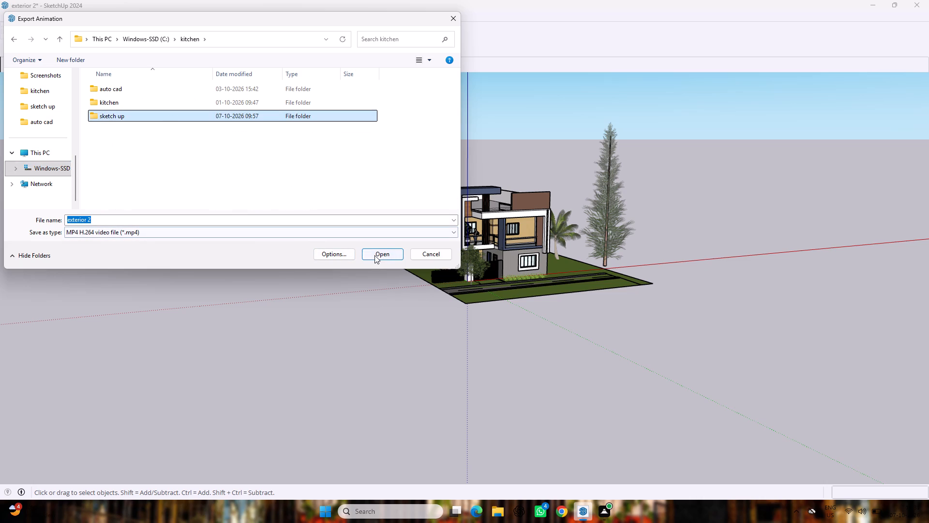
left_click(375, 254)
Set the video resolution to 1080p Full HD and export the scene animation as an MP4 file named exterior 2.
left_click(317, 259)
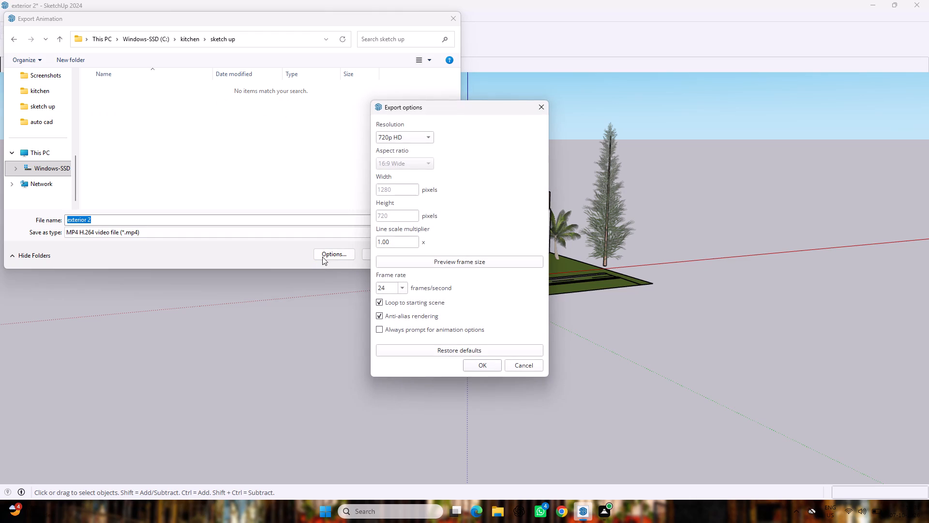
left_click(540, 103)
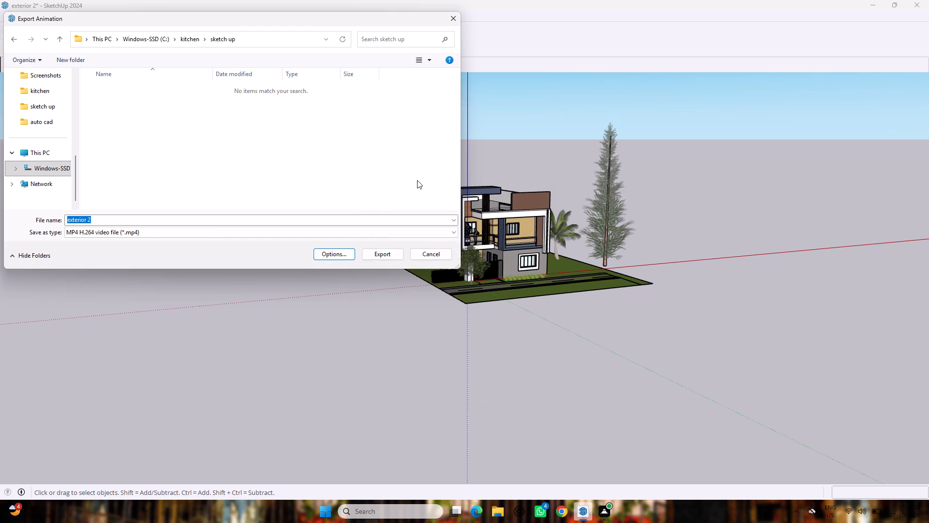
left_click(344, 255)
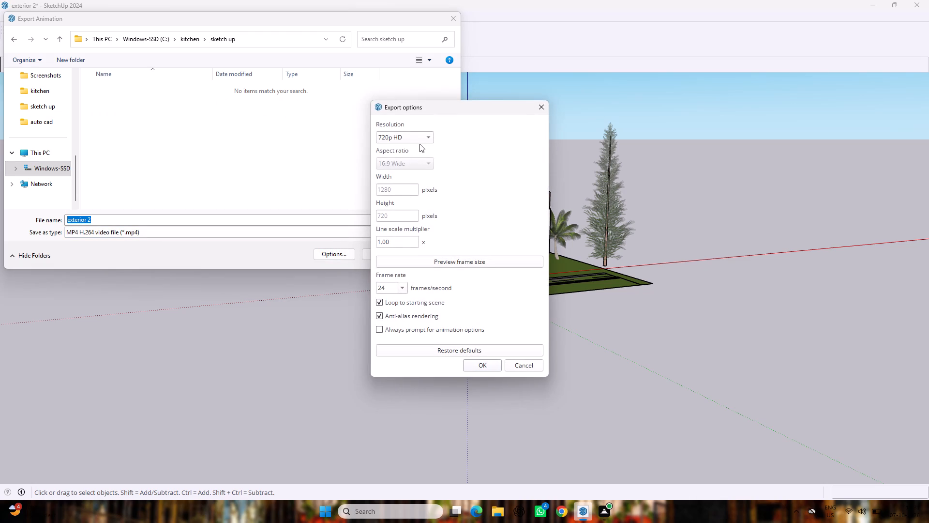
left_click(422, 139)
left_click(412, 130)
left_click(476, 366)
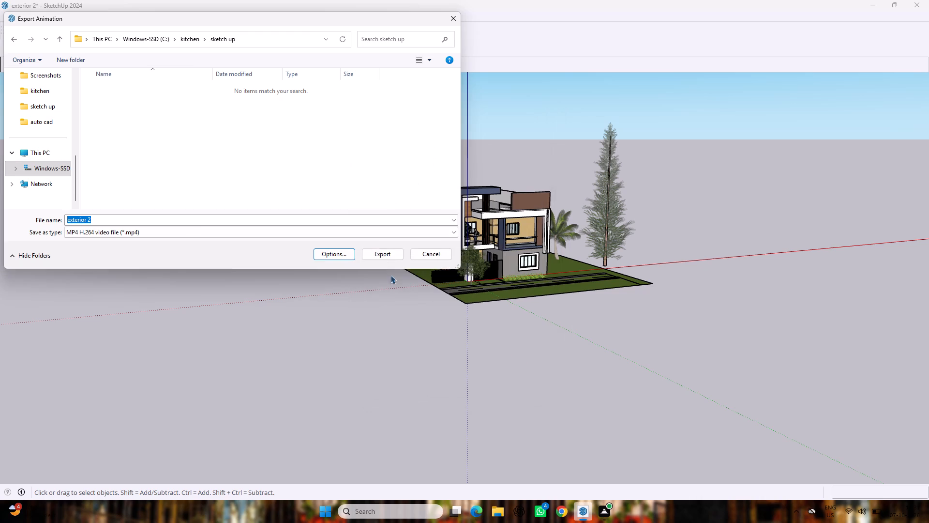
left_click(376, 252)
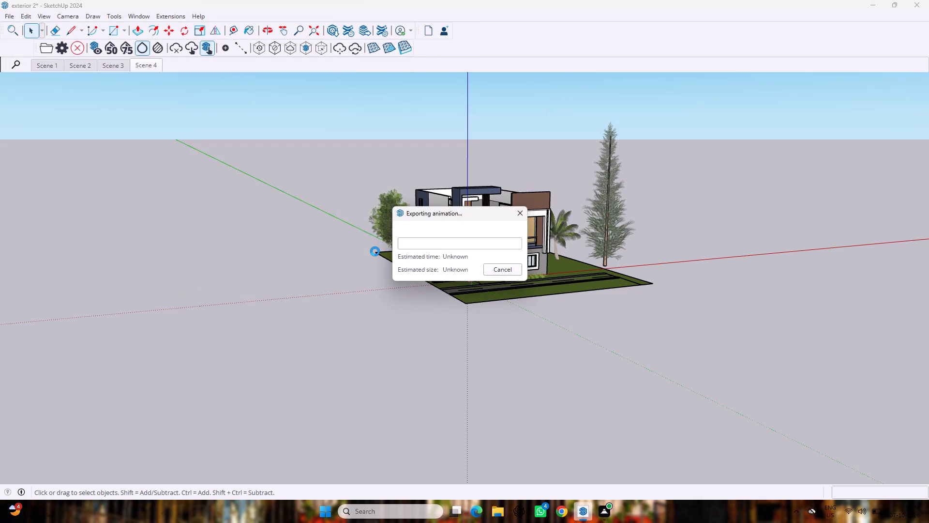
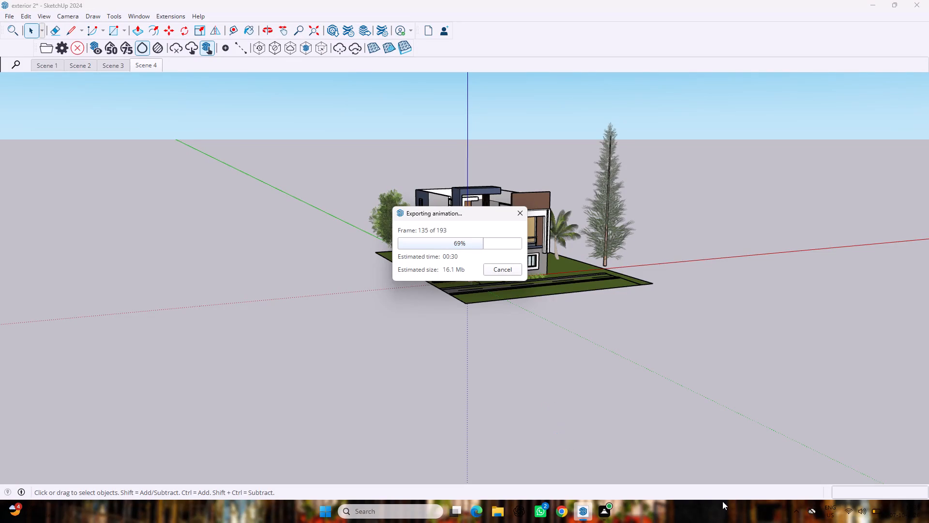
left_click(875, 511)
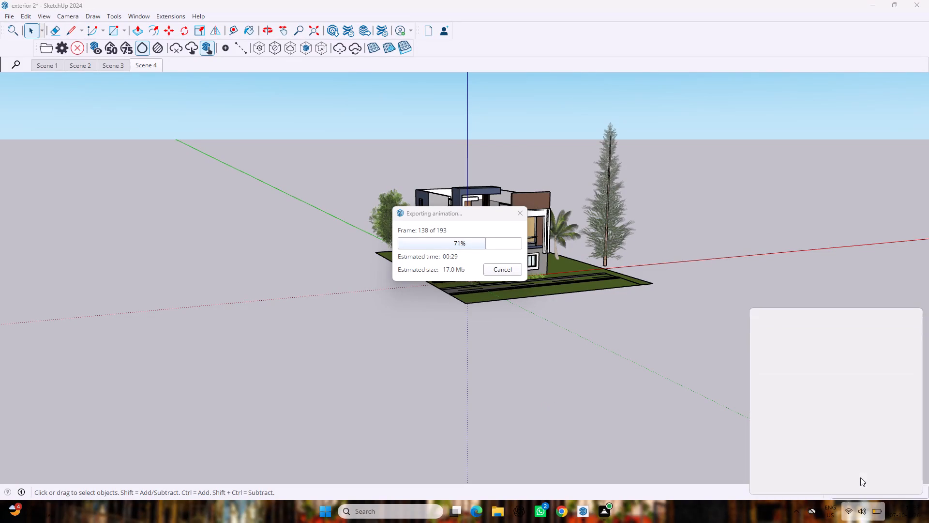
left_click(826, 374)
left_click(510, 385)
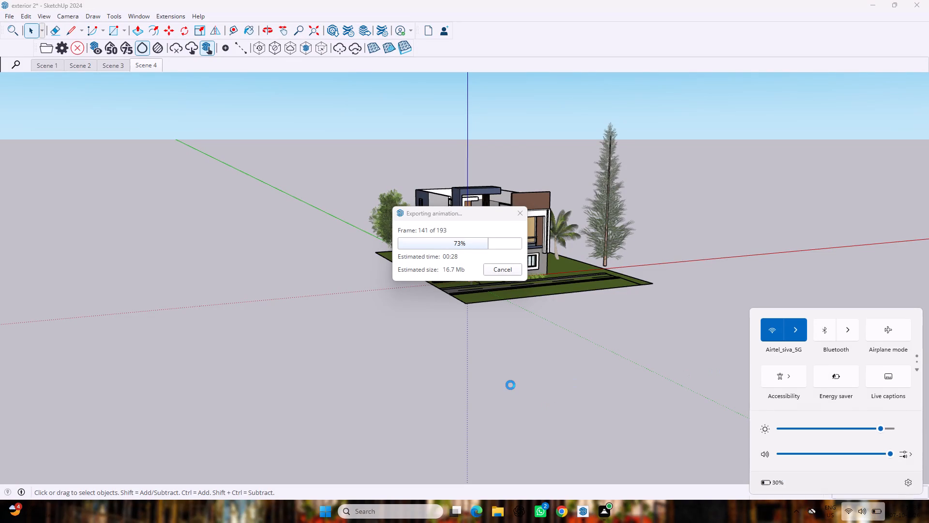
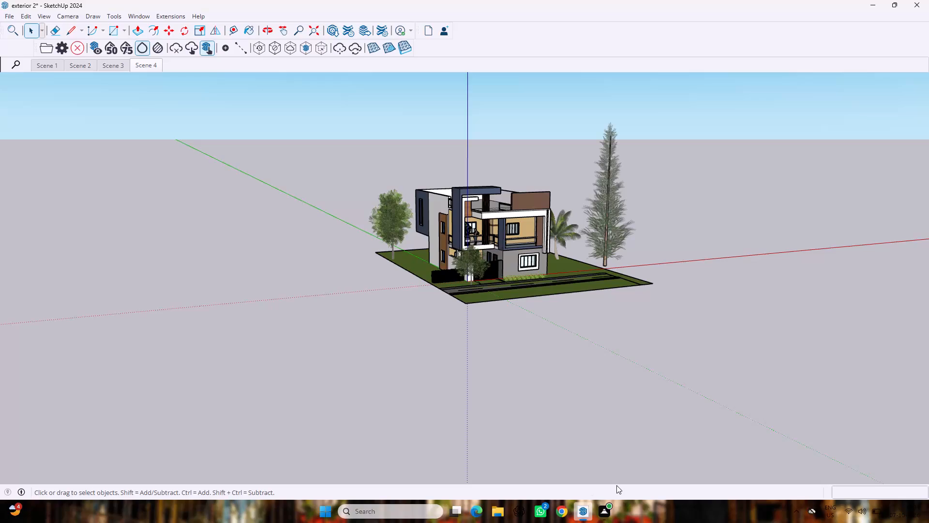
Switch to File Explorer and open the sketch up folder inside the kitchen folder on the C: drive.
scroll(616, 485, "up", 2)
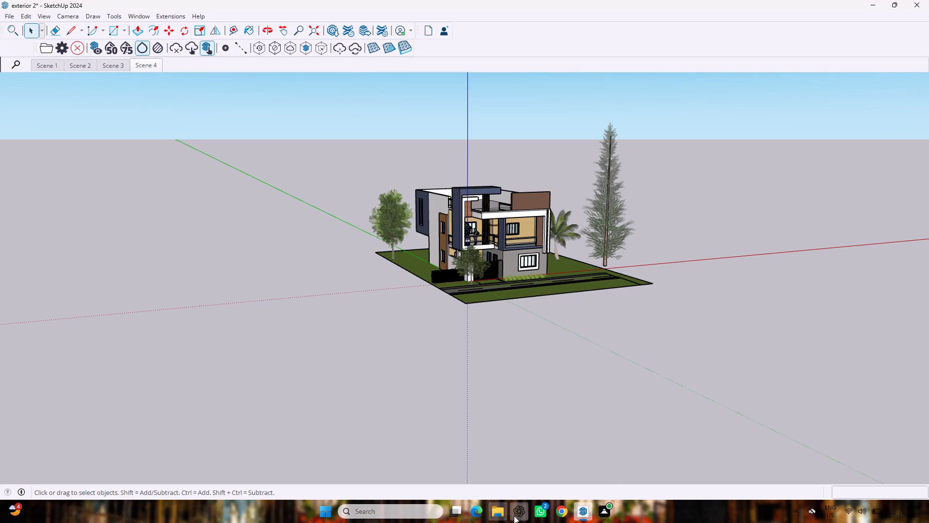
left_click(497, 516)
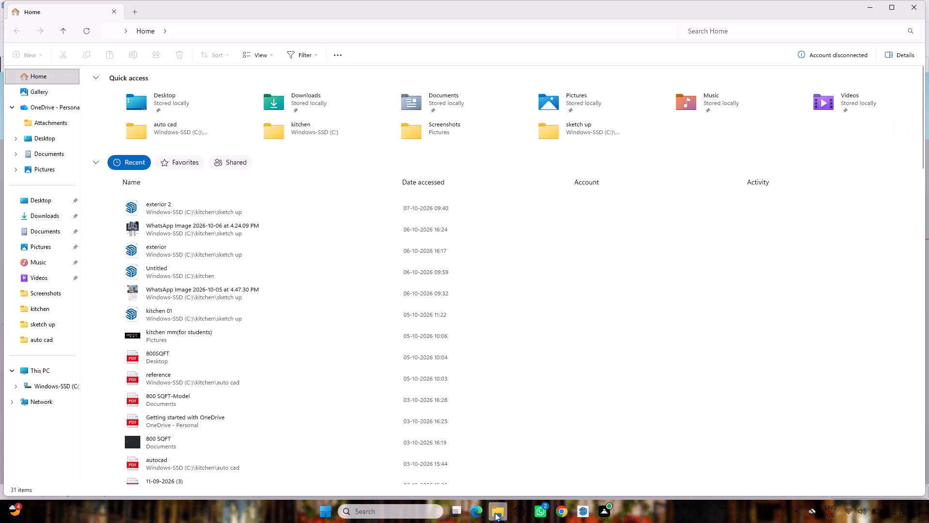
scroll(304, 437, "down", 5)
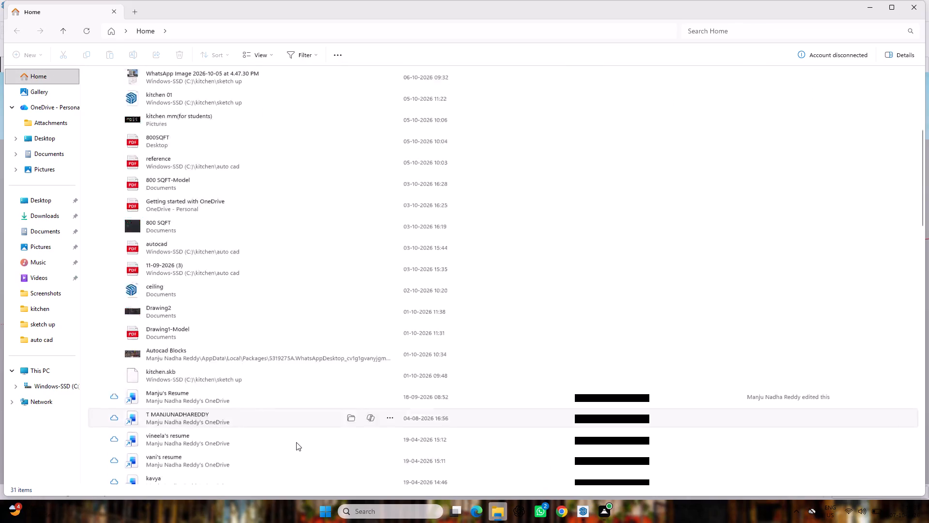
scroll(296, 442, "down", 3)
left_click(69, 388)
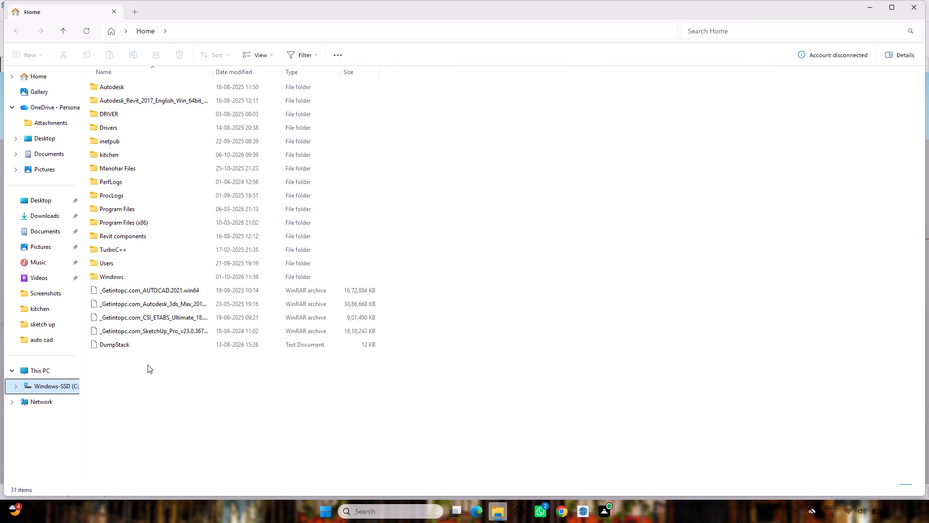
left_click(129, 155)
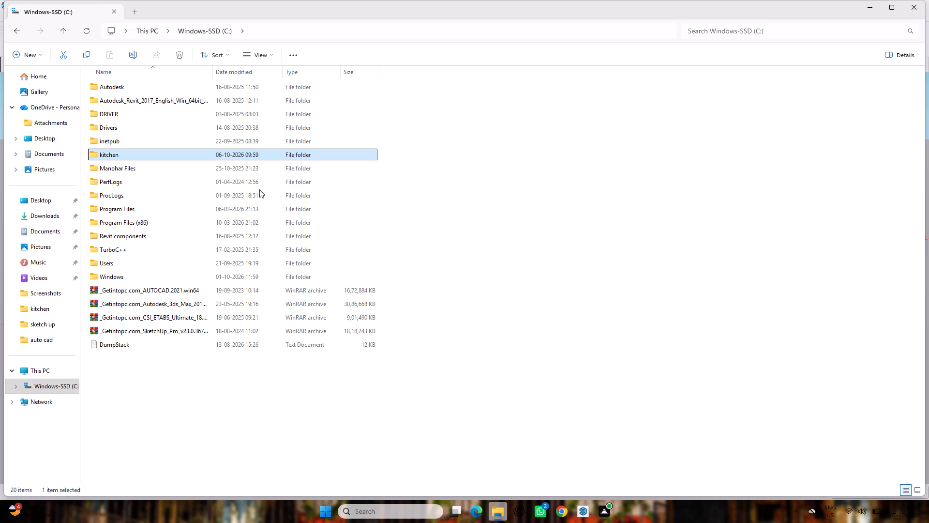
left_click(244, 156)
double_click(244, 156)
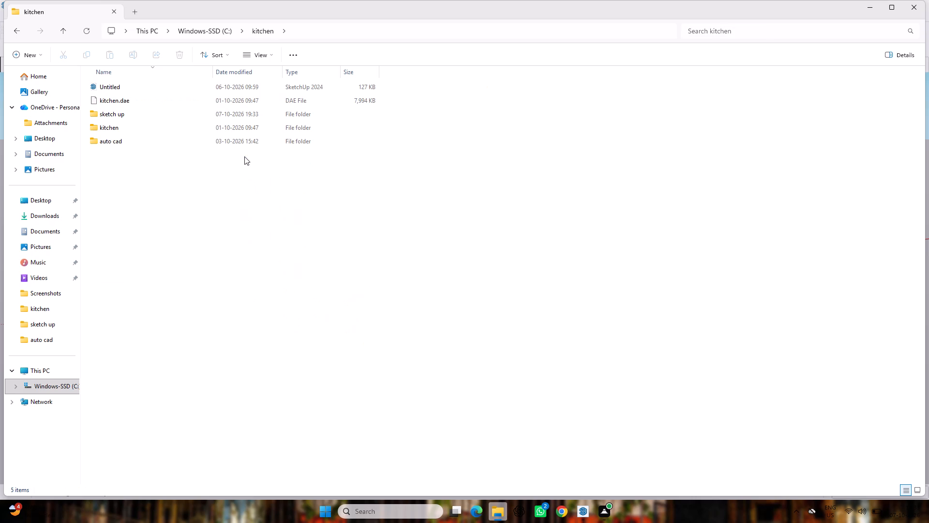
double_click(159, 116)
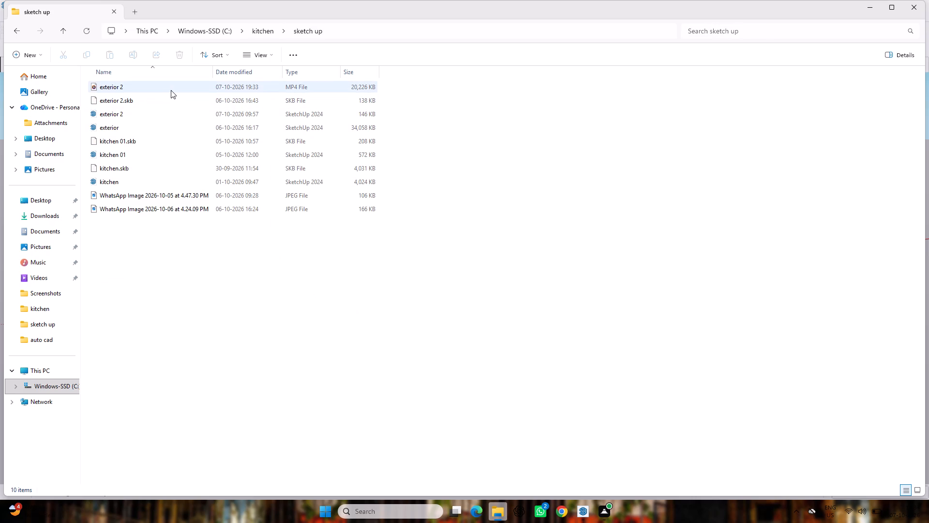
Play the exported exterior 2 MP4 in Media Player, choosing that app just once, and close the player and File Explorer.
double_click(172, 87)
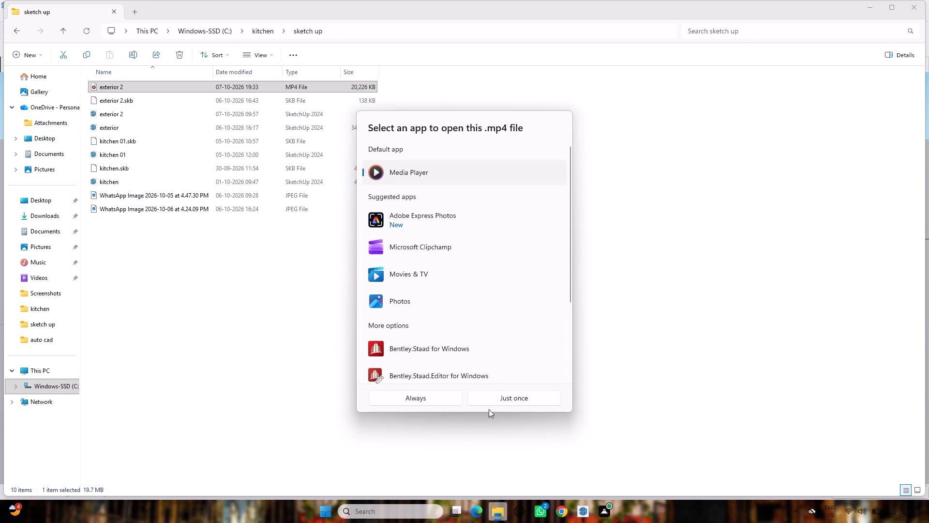
left_click(494, 397)
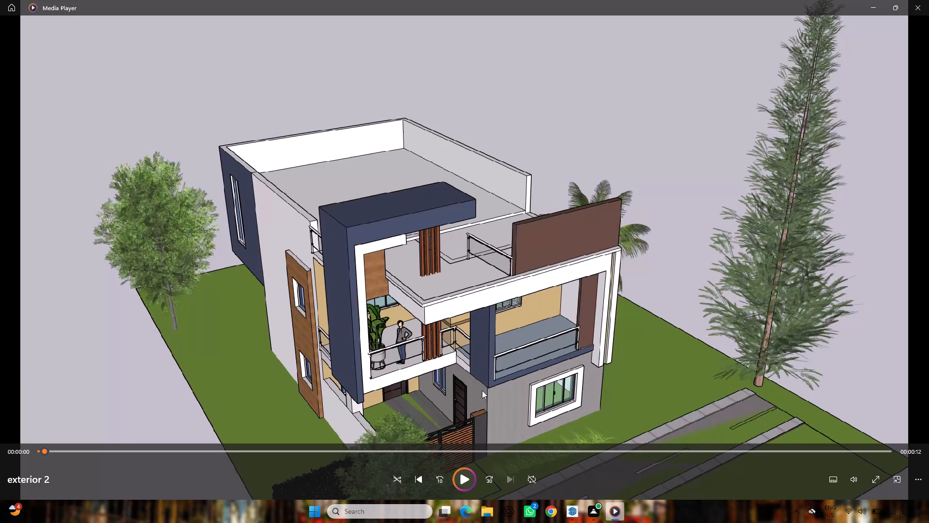
left_click(455, 480)
left_click(928, 1)
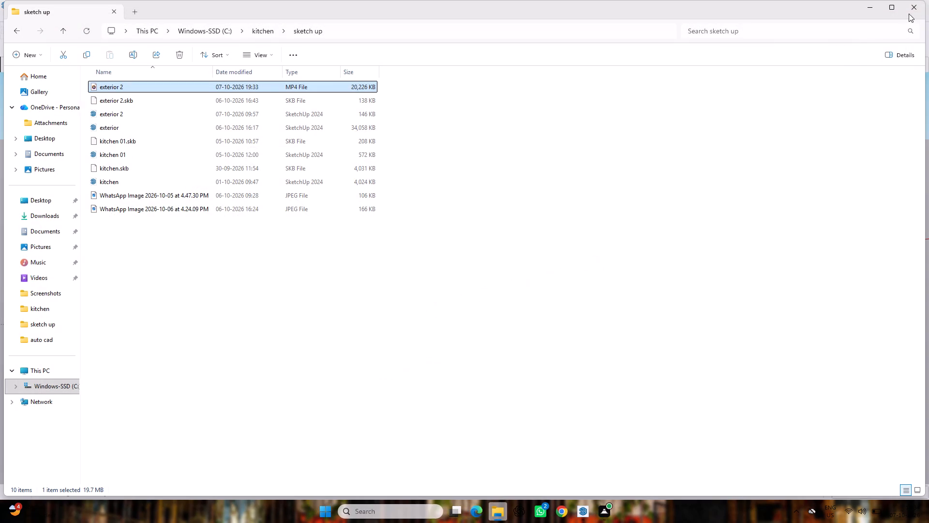
left_click(910, 13)
Examine the house model's front facade, balconies, gate and road up close and from different heights in SketchUp.
middle_click(499, 286)
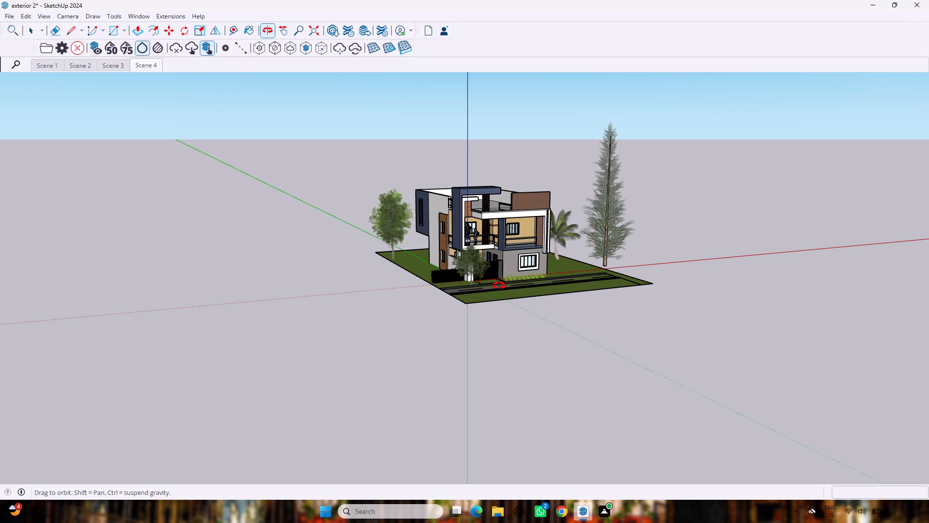
scroll(499, 285, "up", 5)
middle_click_drag(502, 218, 506, 270)
scroll(503, 221, "up", 5)
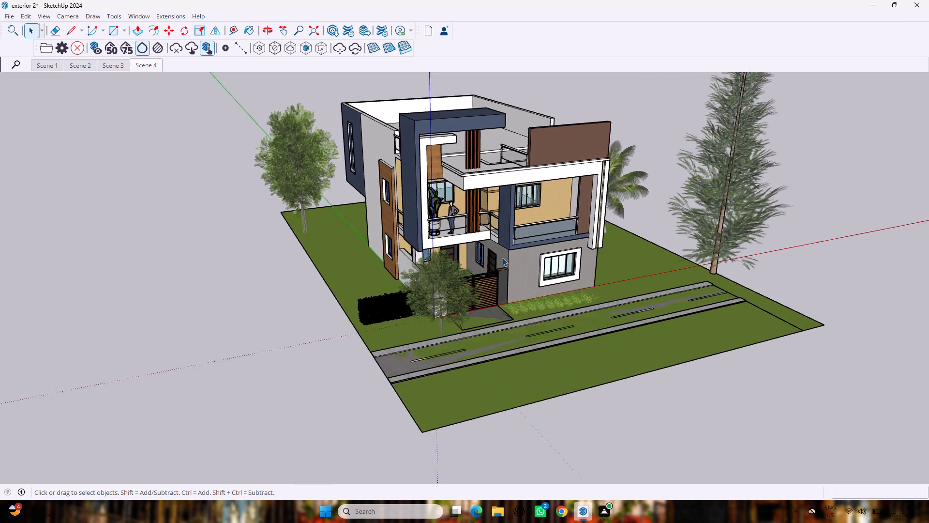
scroll(502, 253, "up", 2)
scroll(502, 253, "down", 5)
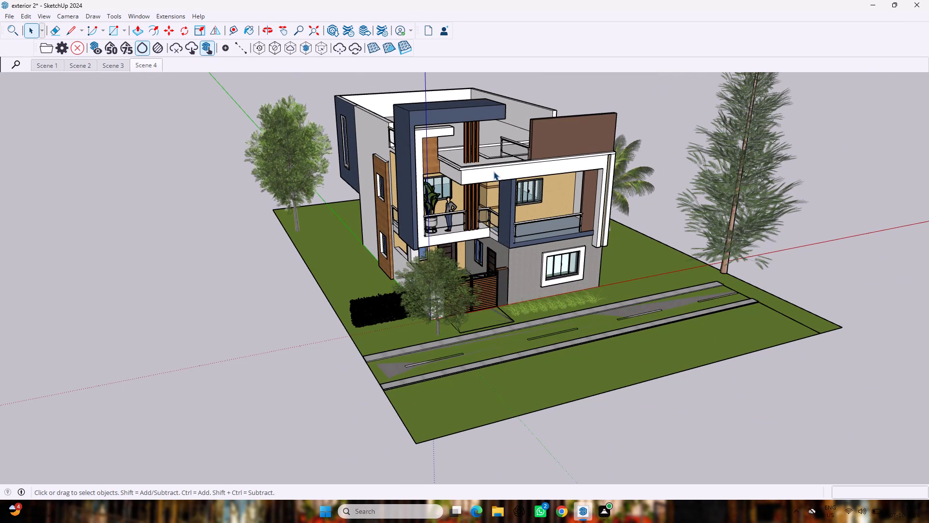
scroll(493, 170, "up", 6)
middle_click_drag(508, 196, 508, 164)
scroll(508, 196, "up", 1)
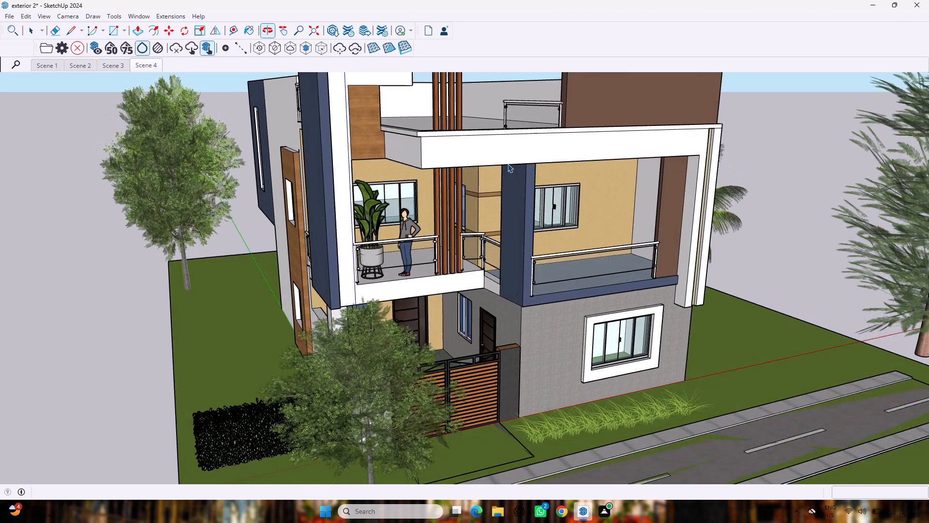
scroll(508, 164, "down", 5)
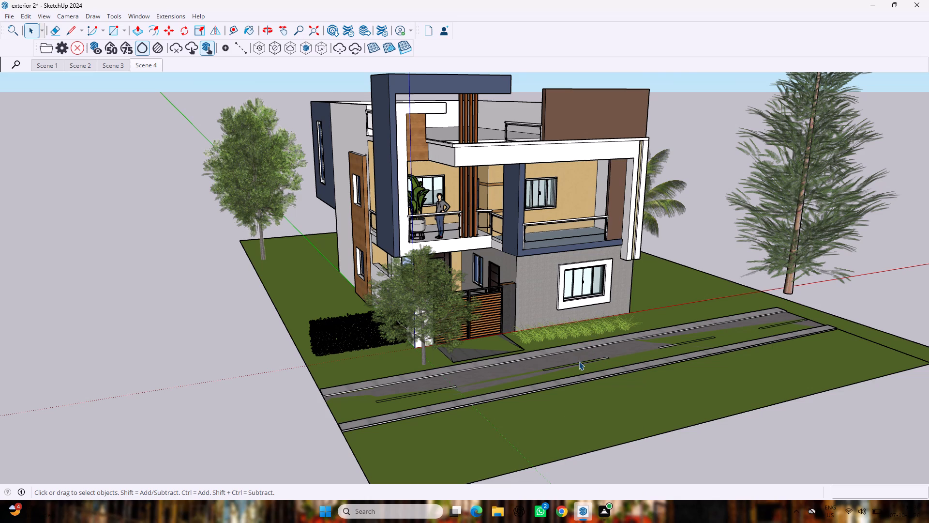
scroll(493, 398, "down", 1)
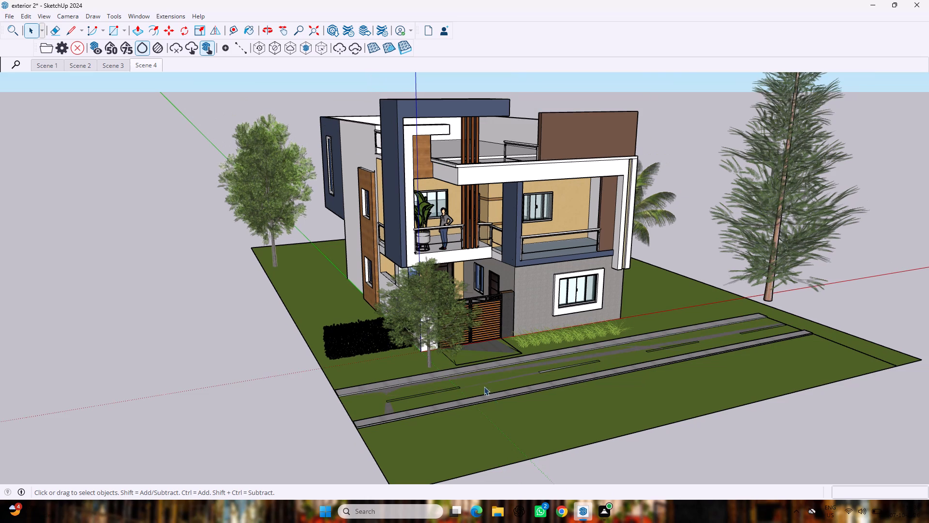